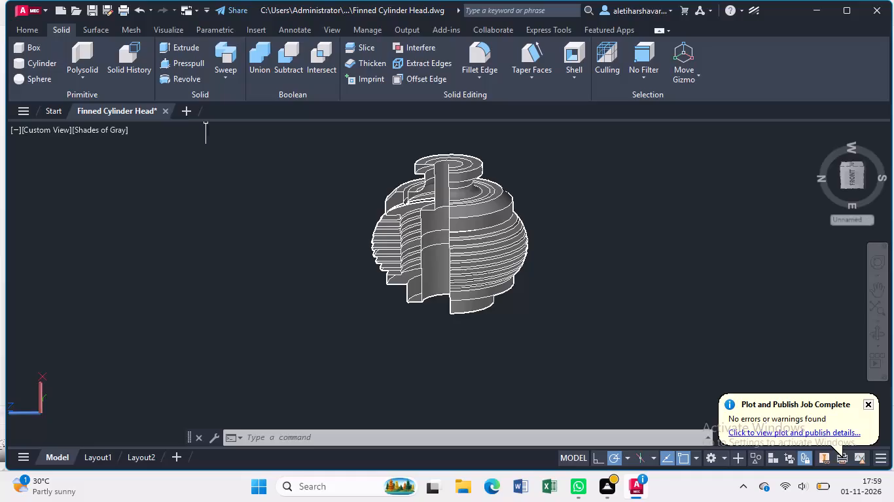
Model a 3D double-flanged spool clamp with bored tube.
Close the Finned Cylinder Head drawing without saving its changes.
{"action": "left_click", "coordinate": [165, 108]}
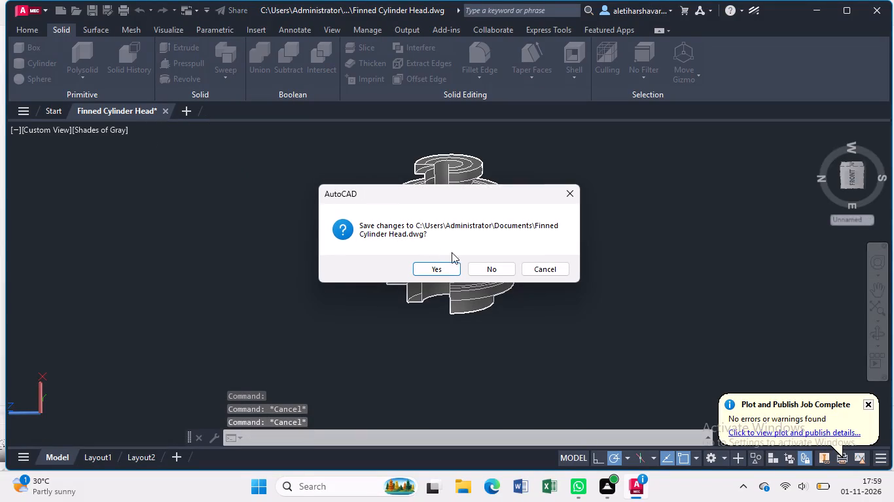
{"action": "left_click", "coordinate": [499, 267]}
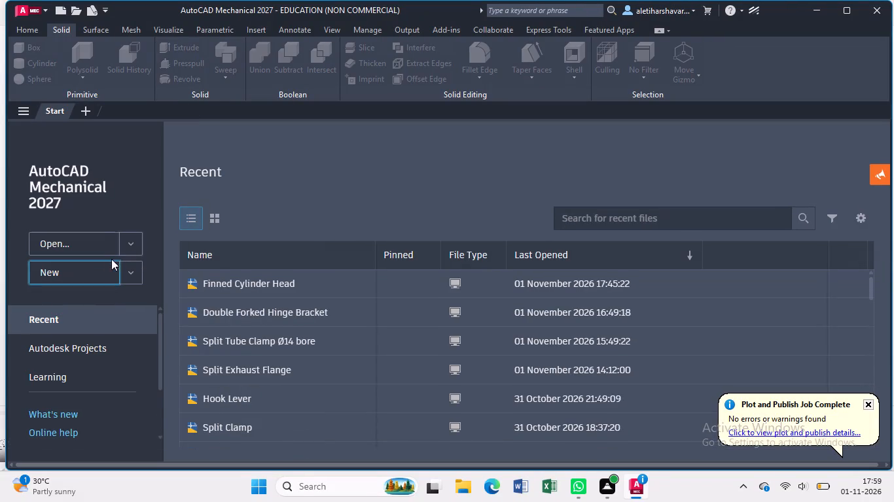
Create a new blank drawing.
{"action": "left_click", "coordinate": [106, 265]}
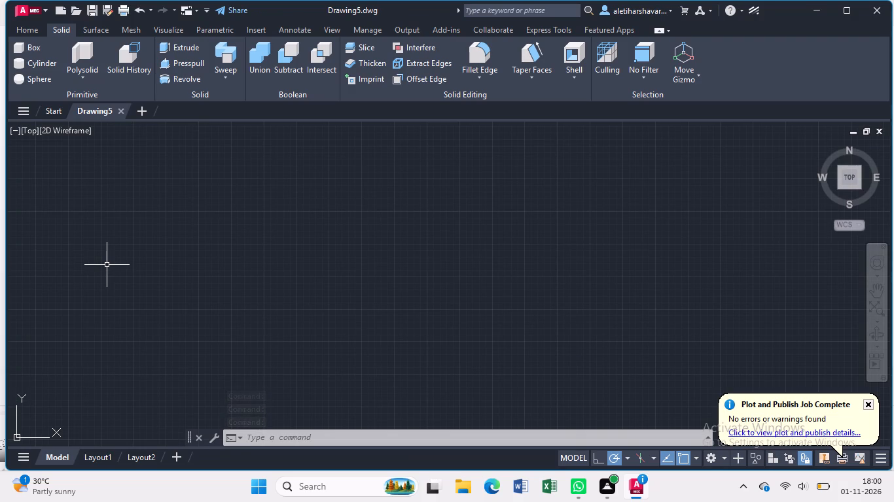
Set the drawing units' length precision to one decimal place (0.0).
{"action": "type", "text": "lo"}
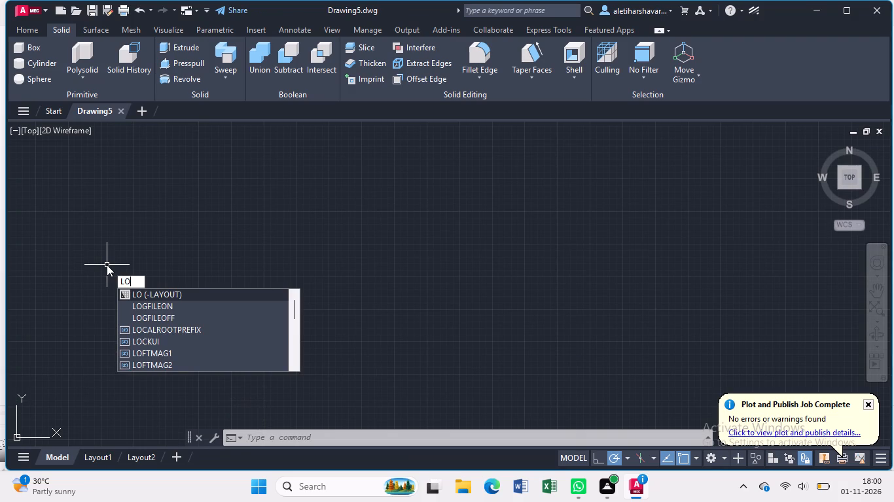
{"action": "left_click", "coordinate": [153, 310]}
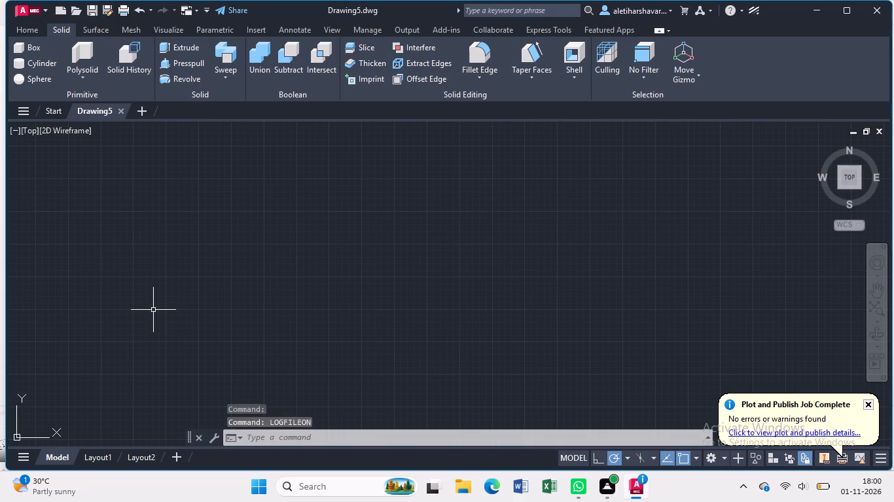
{"action": "type", "text": "un"}
{"action": "key", "text": "Return"}
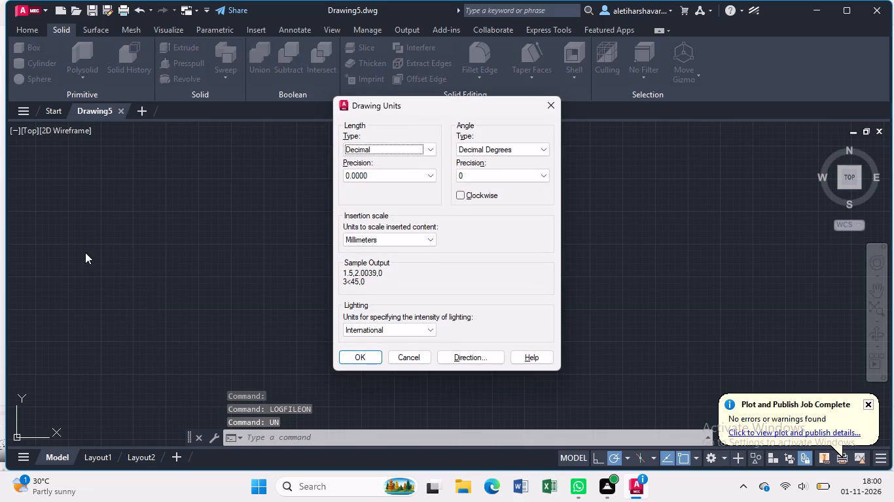
{"action": "left_click", "coordinate": [429, 173]}
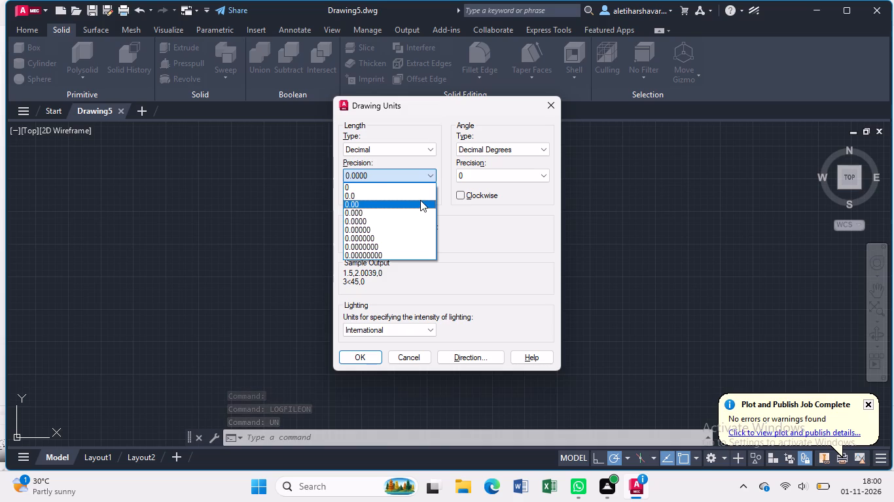
{"action": "left_click", "coordinate": [420, 197]}
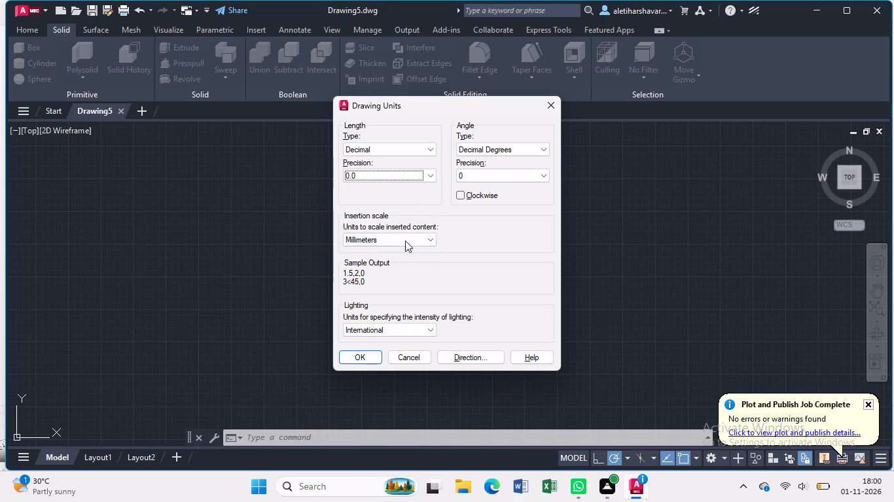
{"action": "left_click", "coordinate": [360, 361]}
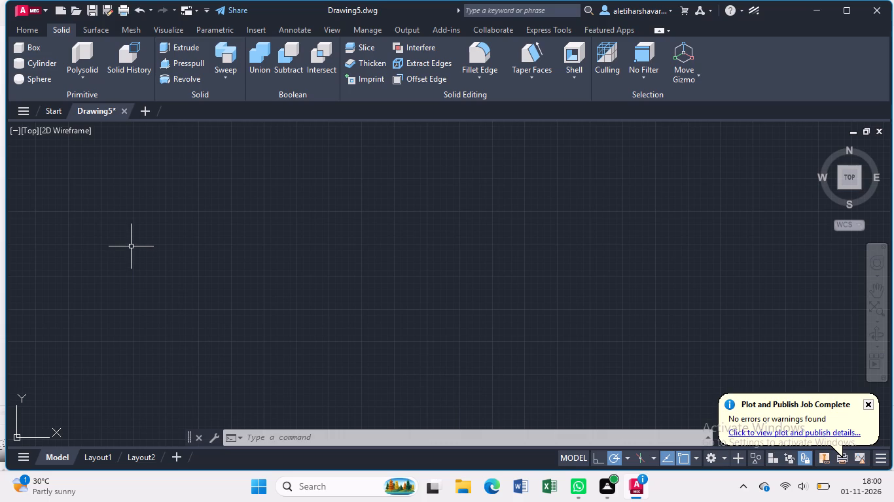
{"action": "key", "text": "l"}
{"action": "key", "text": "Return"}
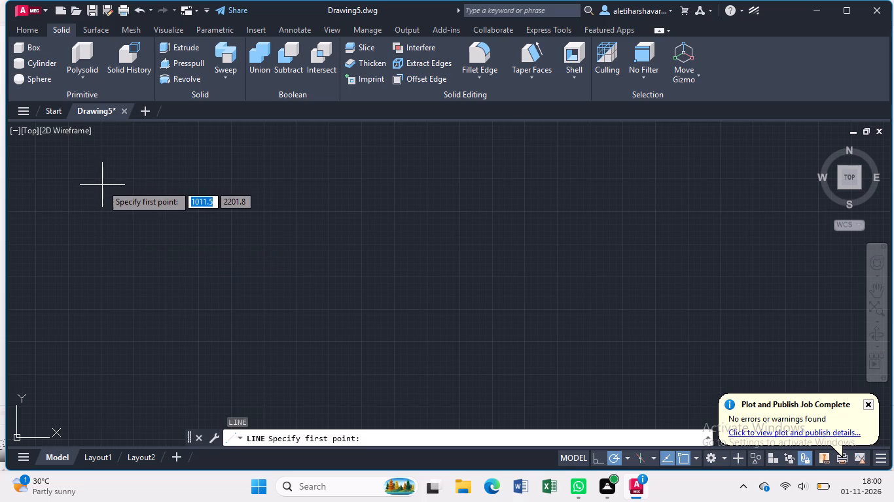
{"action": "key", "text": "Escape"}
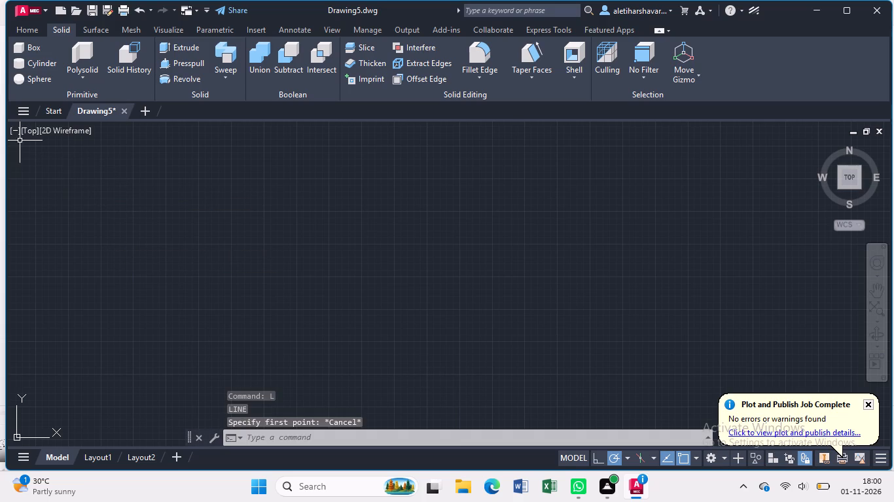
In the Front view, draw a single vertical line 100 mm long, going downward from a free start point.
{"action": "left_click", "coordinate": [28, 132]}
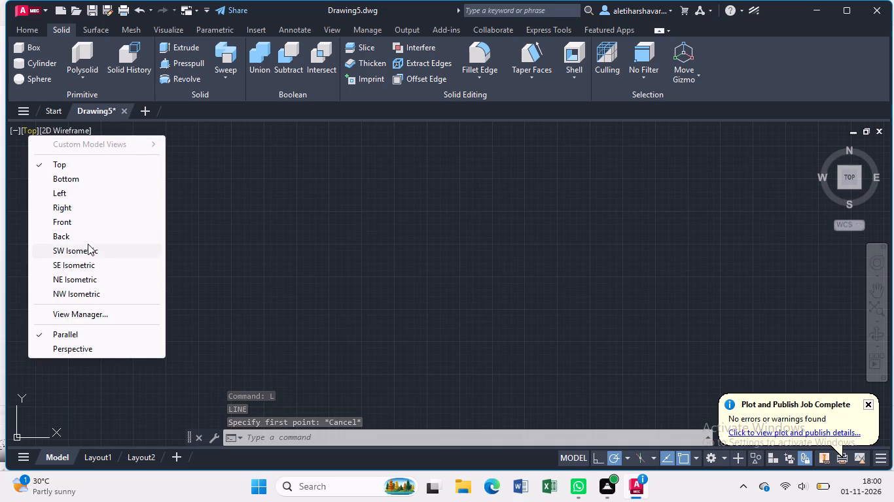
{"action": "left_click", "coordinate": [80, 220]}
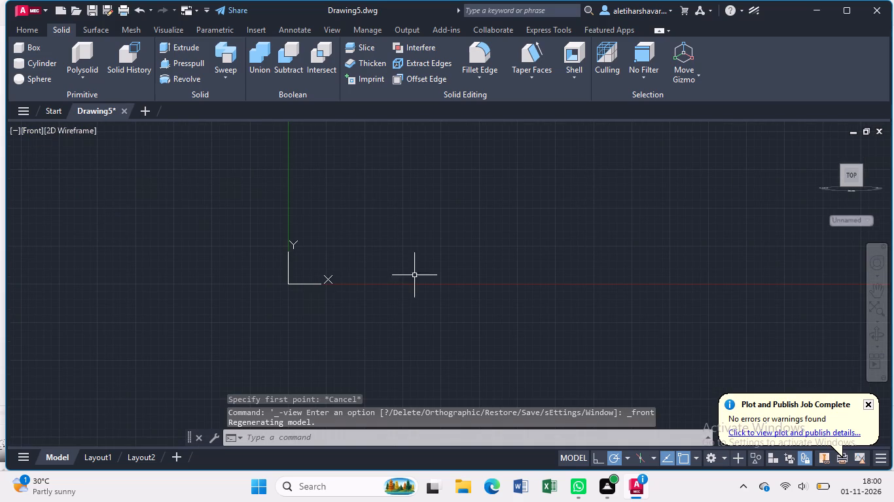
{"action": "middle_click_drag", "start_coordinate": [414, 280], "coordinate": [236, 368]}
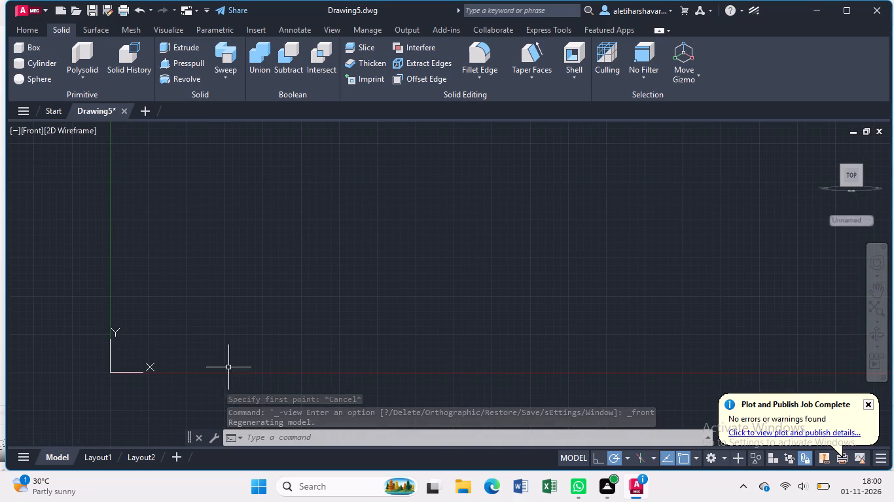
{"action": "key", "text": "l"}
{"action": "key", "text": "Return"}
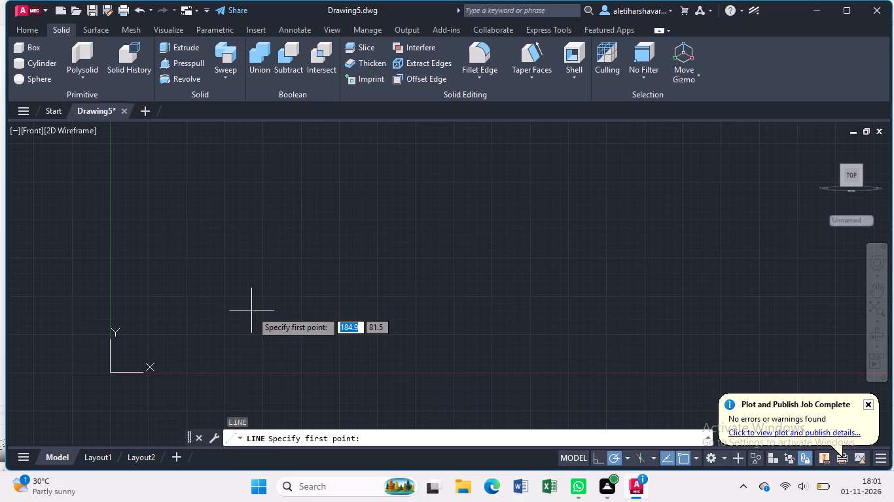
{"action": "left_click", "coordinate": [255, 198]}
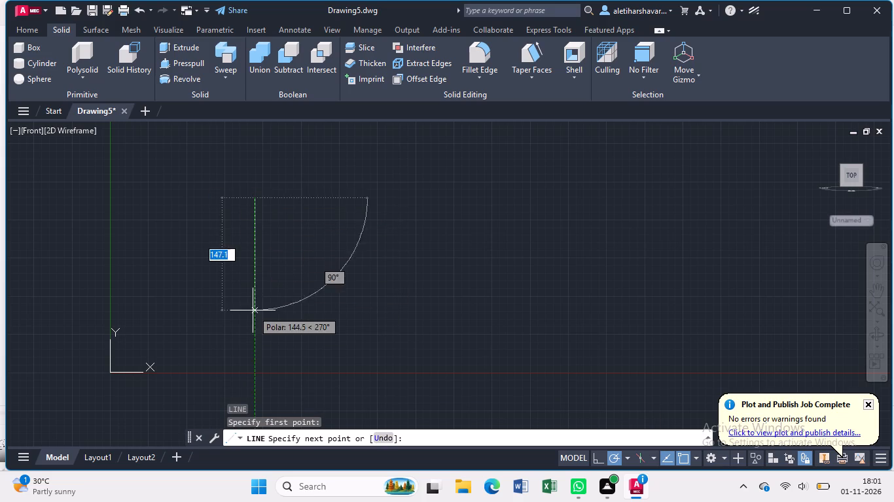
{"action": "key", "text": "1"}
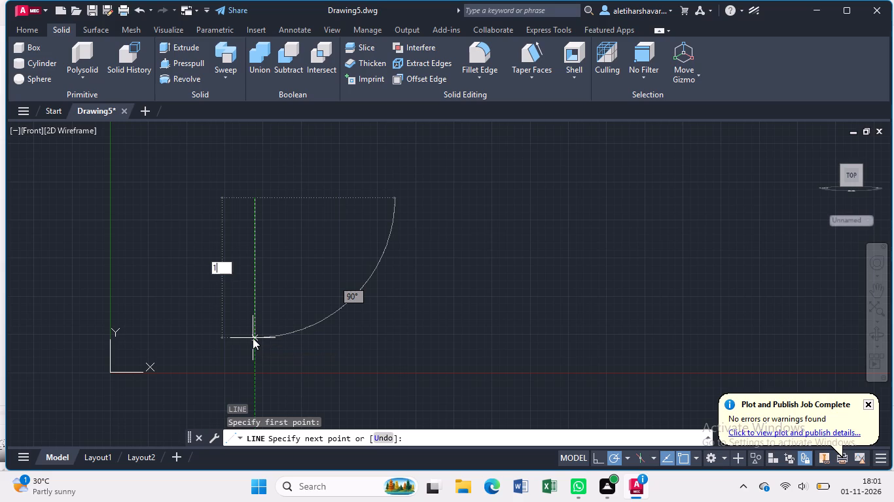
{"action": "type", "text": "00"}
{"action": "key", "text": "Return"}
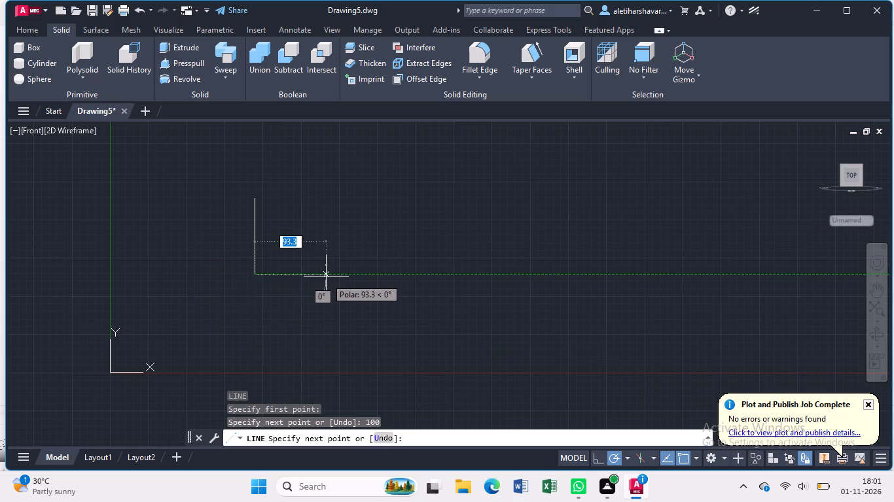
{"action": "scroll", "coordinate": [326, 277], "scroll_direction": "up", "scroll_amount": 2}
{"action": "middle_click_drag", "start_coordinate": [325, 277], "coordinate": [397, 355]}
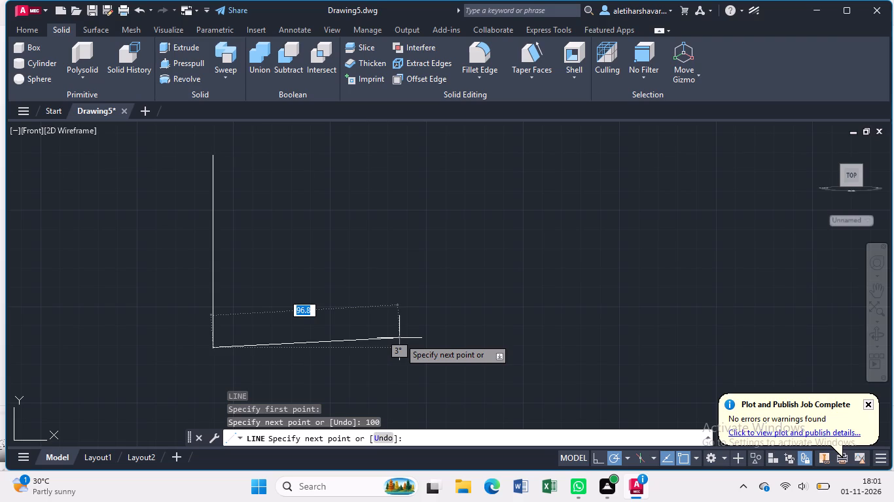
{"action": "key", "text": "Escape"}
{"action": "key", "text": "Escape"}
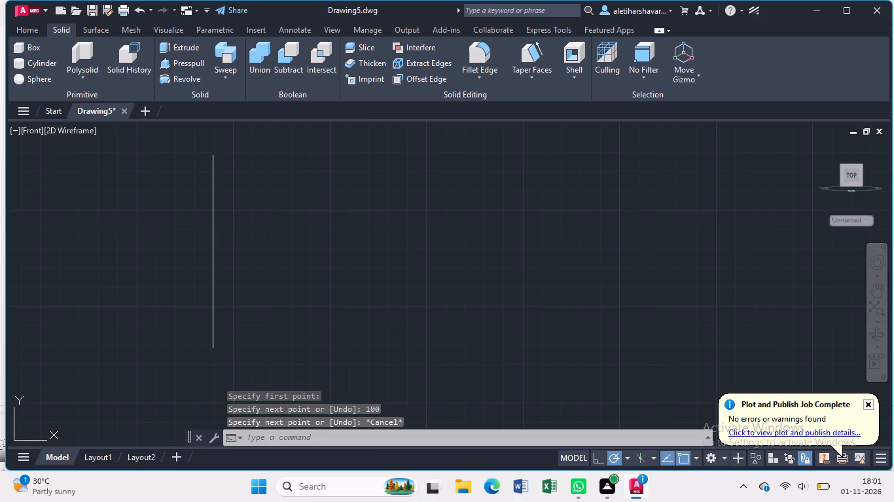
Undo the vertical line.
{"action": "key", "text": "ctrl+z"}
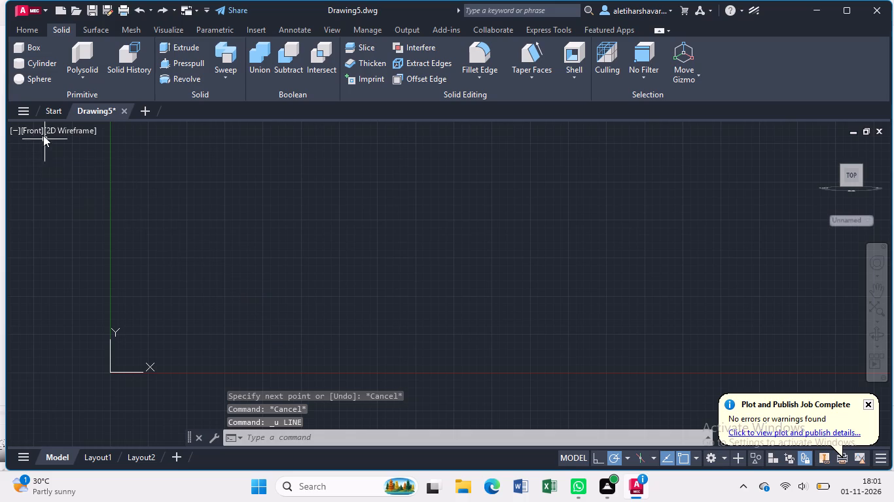
Switch the drawing to the Top view.
{"action": "left_click", "coordinate": [26, 128]}
{"action": "left_click", "coordinate": [54, 163]}
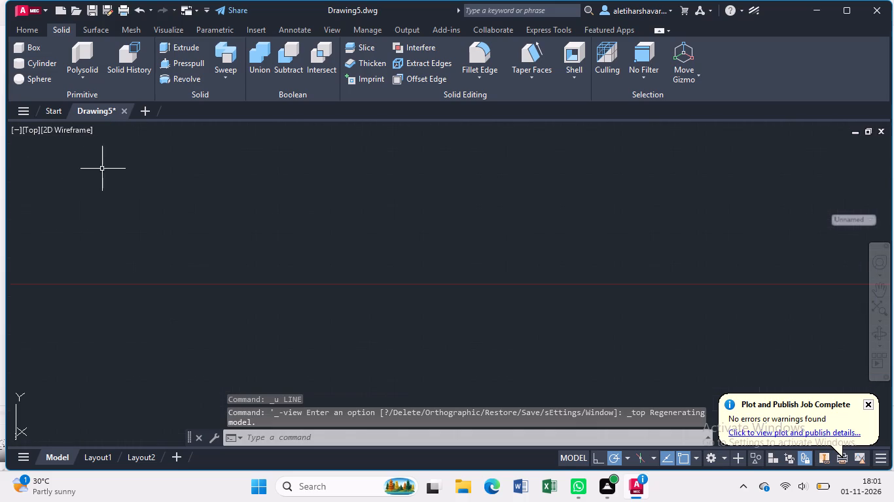
Try to draw a circle with a freehand centre and radius just above the red X axis line.
{"action": "key", "text": "c"}
{"action": "key", "text": "Return"}
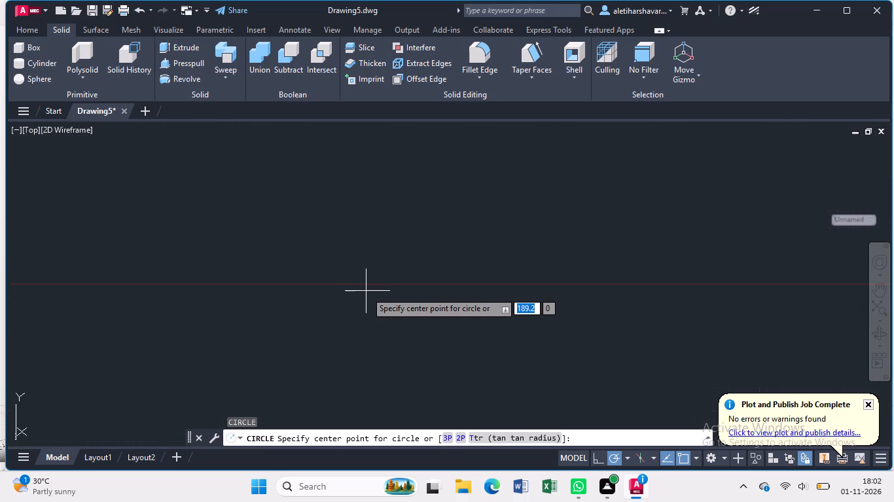
{"action": "left_click", "coordinate": [407, 252]}
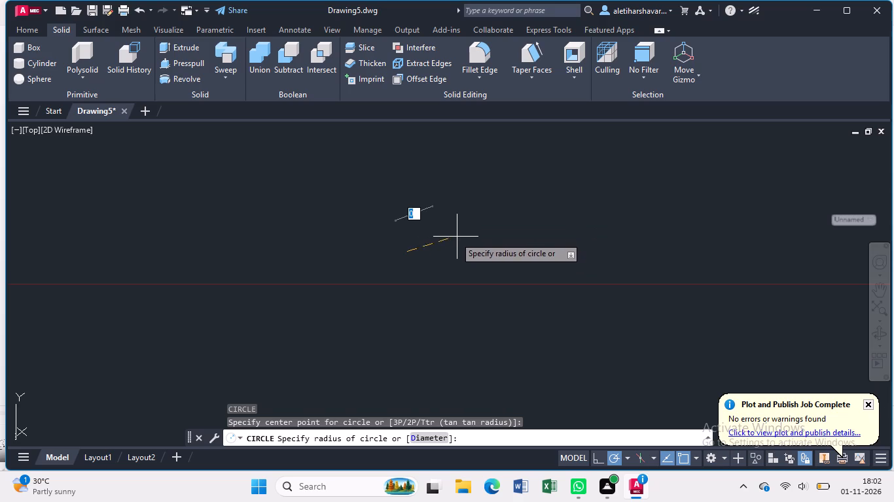
{"action": "left_click", "coordinate": [455, 239]}
{"action": "scroll", "coordinate": [417, 244], "scroll_direction": "down", "scroll_amount": 7}
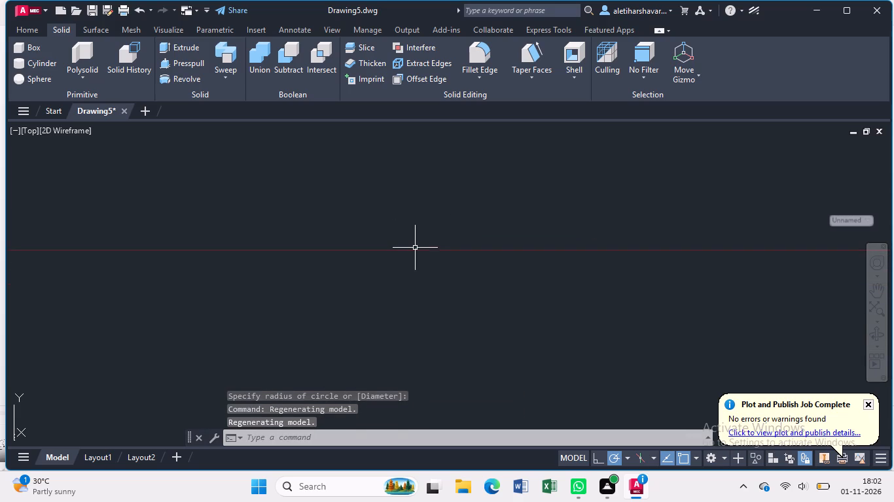
{"action": "key", "text": "Escape"}
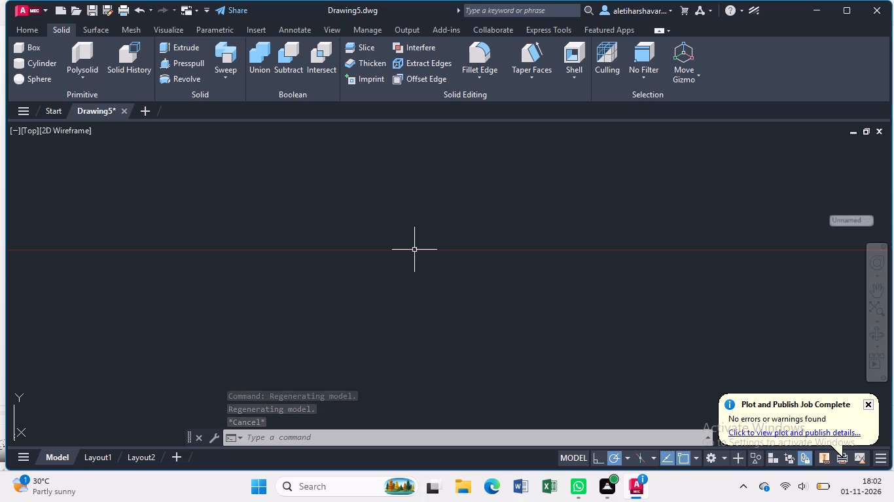
Try to draw a second freehand circle centred at the position of the first one.
{"action": "key", "text": "c"}
{"action": "key", "text": "Return"}
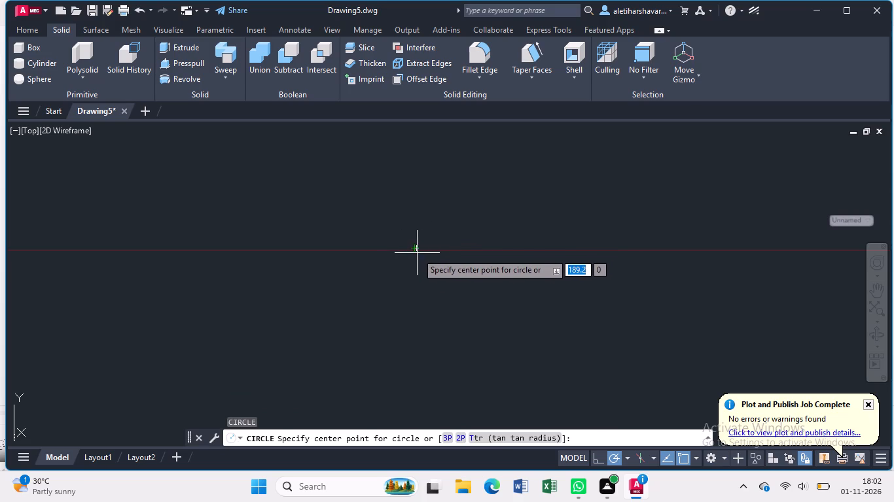
{"action": "left_click", "coordinate": [416, 252]}
{"action": "left_click", "coordinate": [469, 232]}
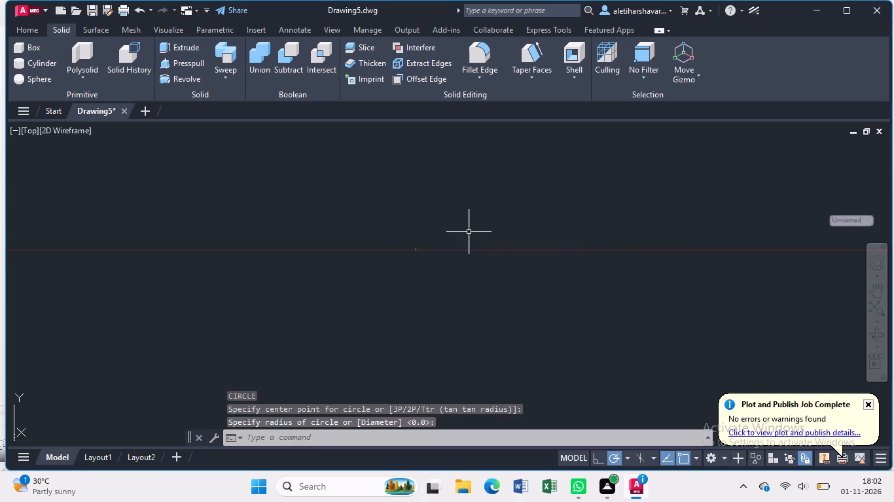
{"action": "scroll", "coordinate": [461, 237], "scroll_direction": "down", "scroll_amount": 5}
{"action": "scroll", "coordinate": [448, 252], "scroll_direction": "down", "scroll_amount": 17}
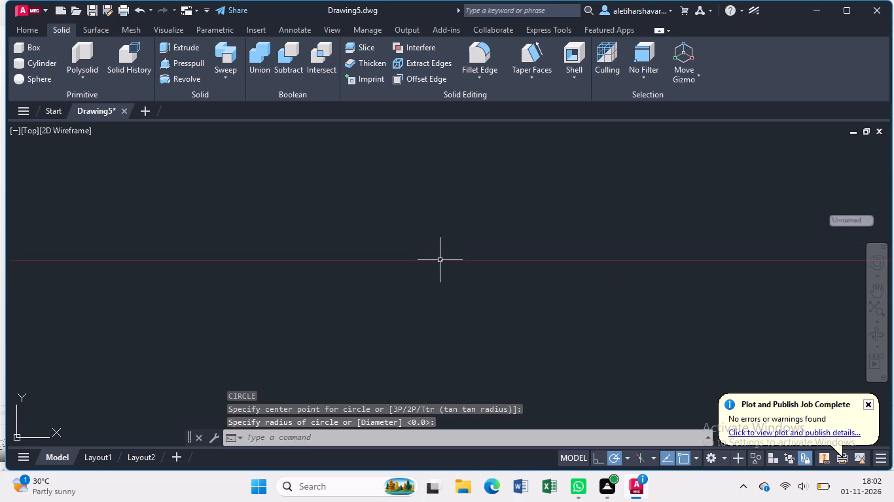
{"action": "scroll", "coordinate": [440, 260], "scroll_direction": "down", "scroll_amount": 6}
{"action": "key", "text": "Escape"}
{"action": "key", "text": "Escape"}
{"action": "key", "text": "Escape"}
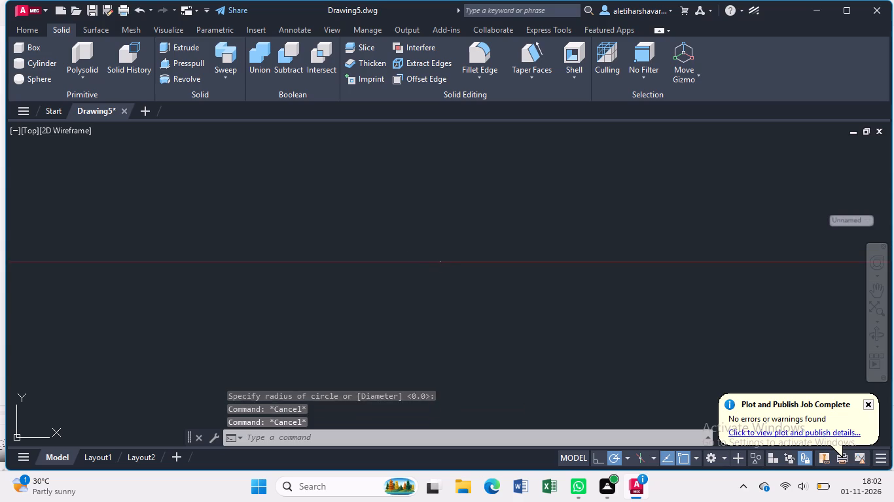
{"action": "key", "text": "Escape"}
{"action": "key", "text": "Escape"}
{"action": "key", "text": "Escape"}
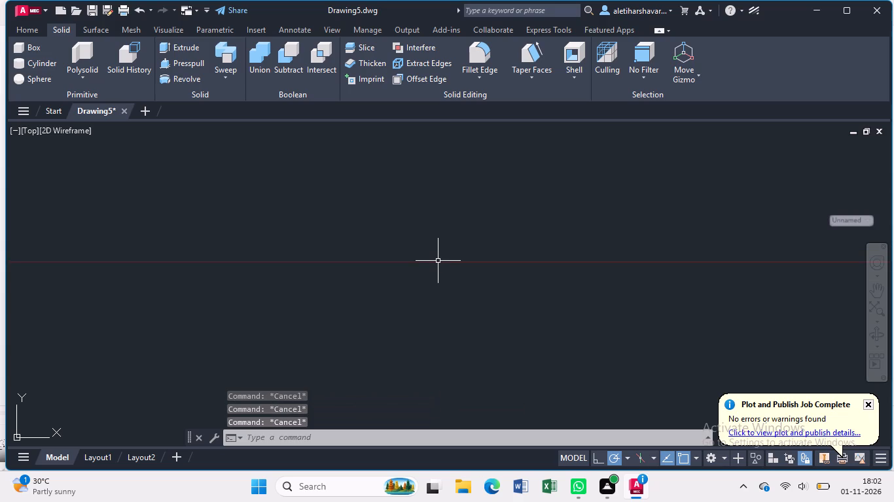
Draw a circle of radius 50 with a freehand centre practically on the X axis, at about X 189.2.
{"action": "scroll", "coordinate": [207, 281], "scroll_direction": "down", "scroll_amount": 2}
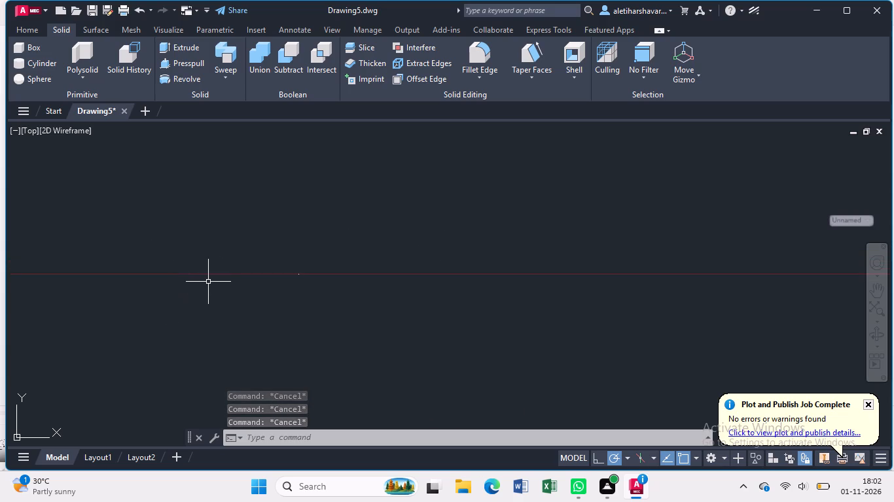
{"action": "scroll", "coordinate": [208, 282], "scroll_direction": "down", "scroll_amount": 12}
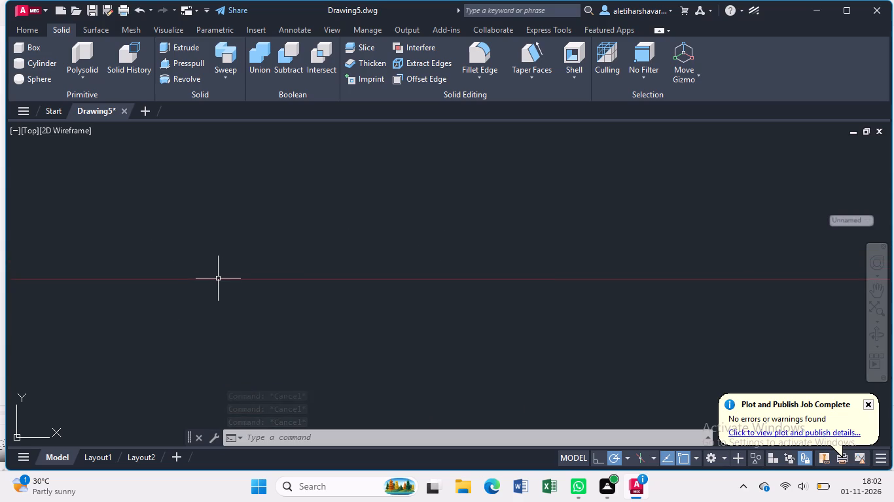
{"action": "scroll", "coordinate": [218, 278], "scroll_direction": "up", "scroll_amount": 6}
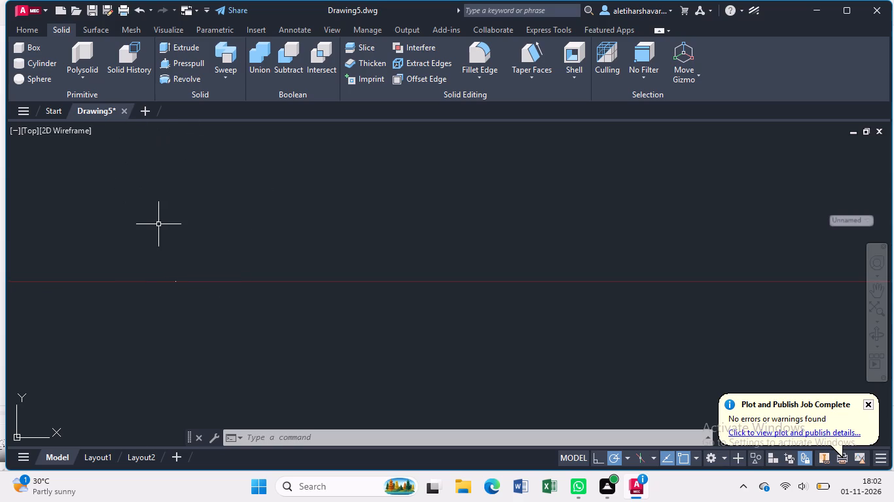
{"action": "key", "text": "c"}
{"action": "key", "text": "Return"}
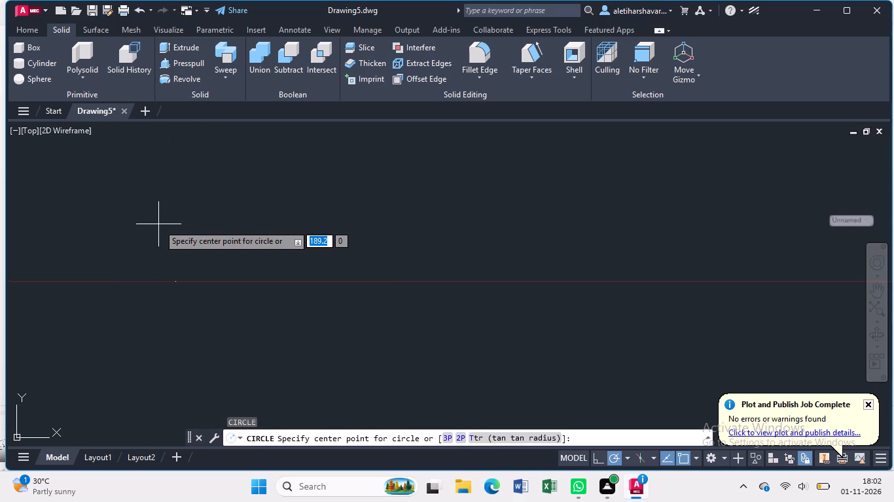
{"action": "left_click", "coordinate": [342, 322]}
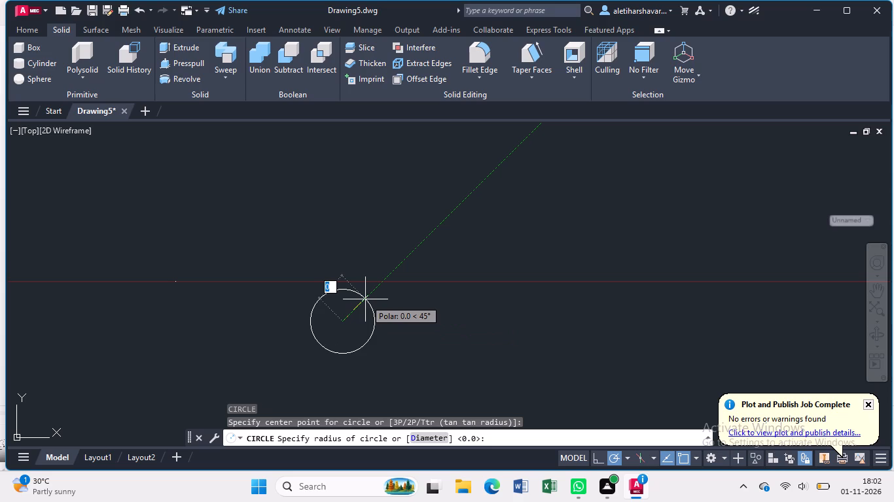
{"action": "type", "text": "50"}
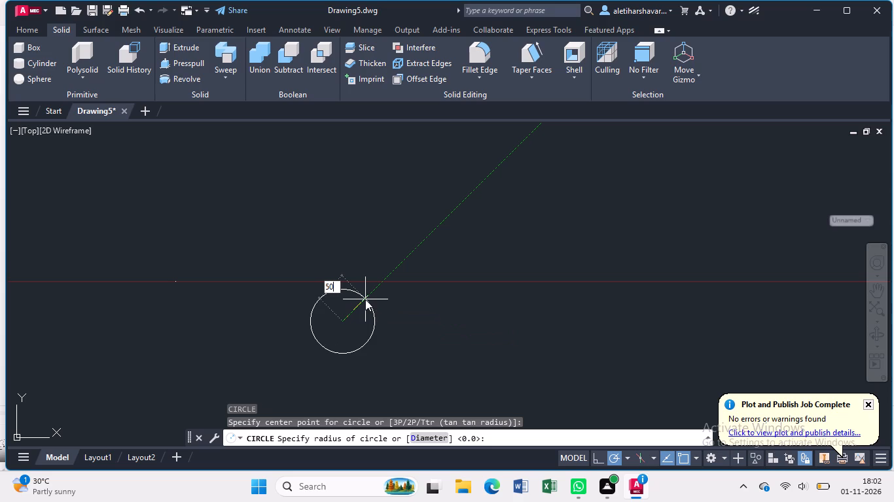
{"action": "key", "text": "Return"}
Draw a concentric circle of radius 45 from the centre of the radius 50 circle.
{"action": "scroll", "coordinate": [371, 291], "scroll_direction": "down", "scroll_amount": 2}
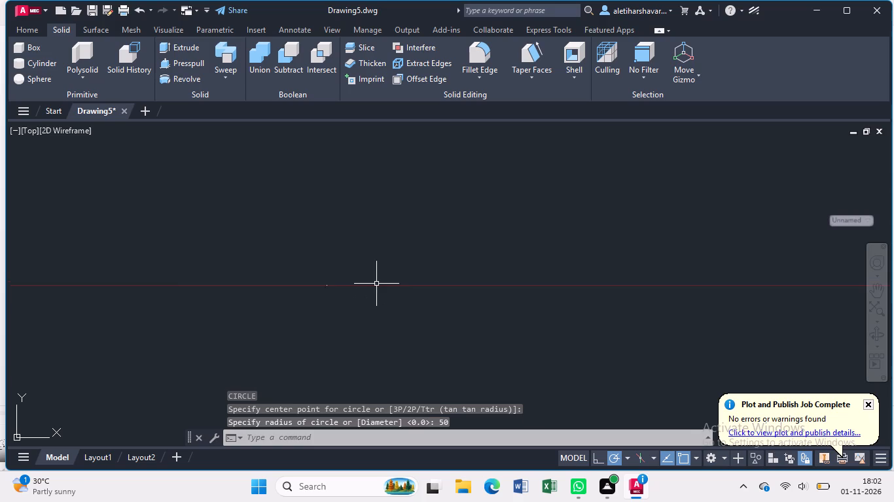
{"action": "scroll", "coordinate": [376, 284], "scroll_direction": "down", "scroll_amount": 16}
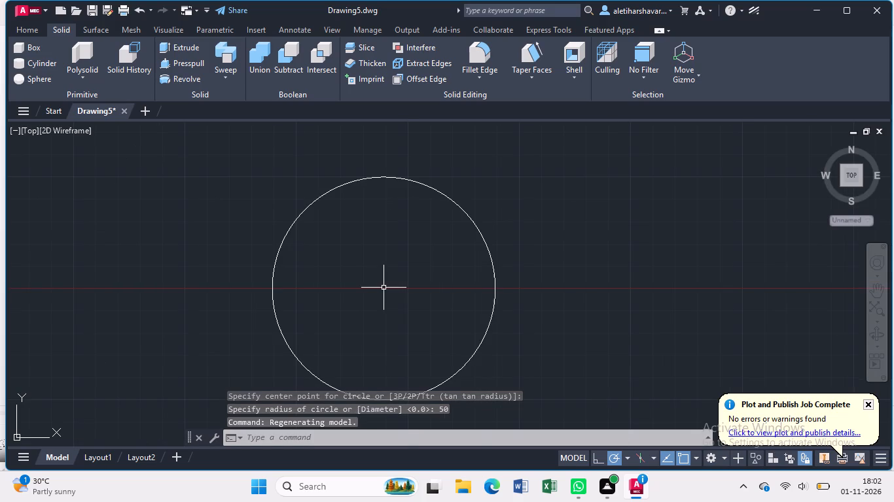
{"action": "middle_click_drag", "start_coordinate": [370, 295], "coordinate": [365, 266]}
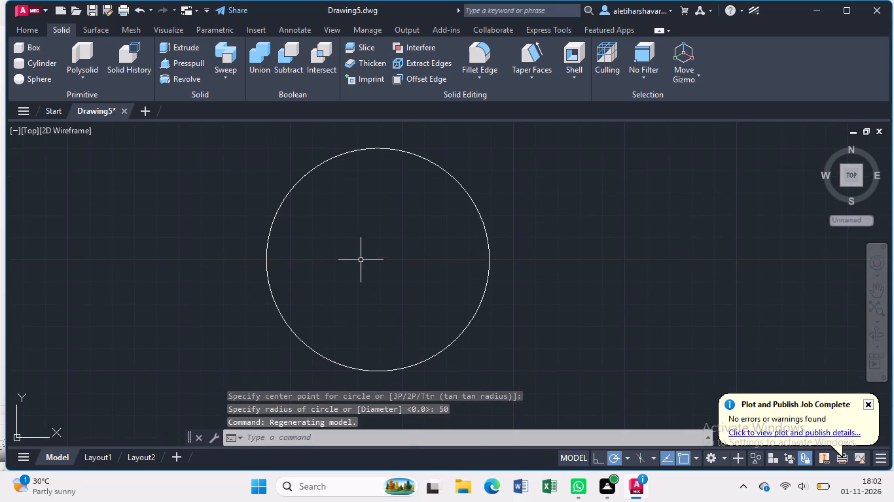
{"action": "scroll", "coordinate": [359, 258], "scroll_direction": "down", "scroll_amount": 2}
{"action": "scroll", "coordinate": [354, 256], "scroll_direction": "up", "scroll_amount": 1}
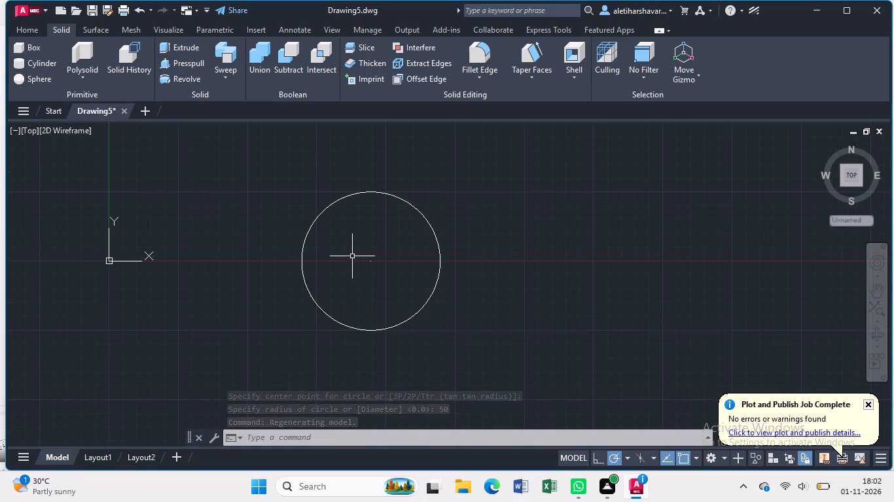
{"action": "key", "text": "c"}
{"action": "key", "text": "Return"}
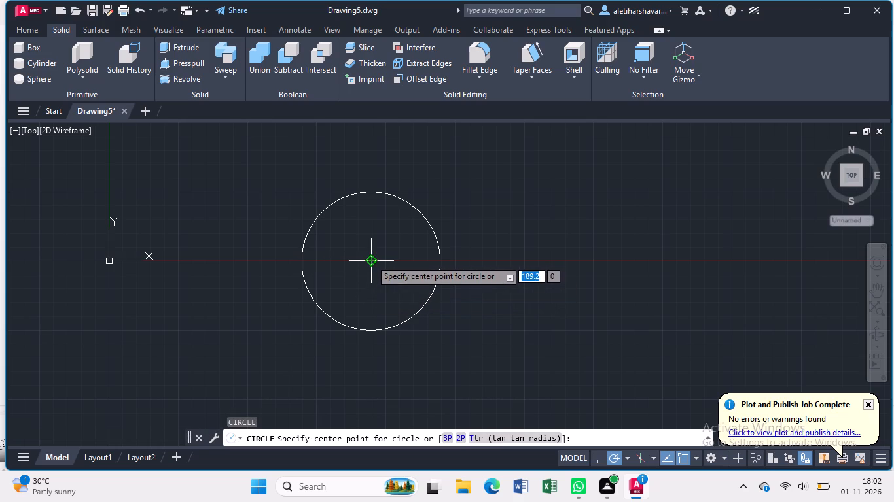
{"action": "left_click", "coordinate": [370, 259]}
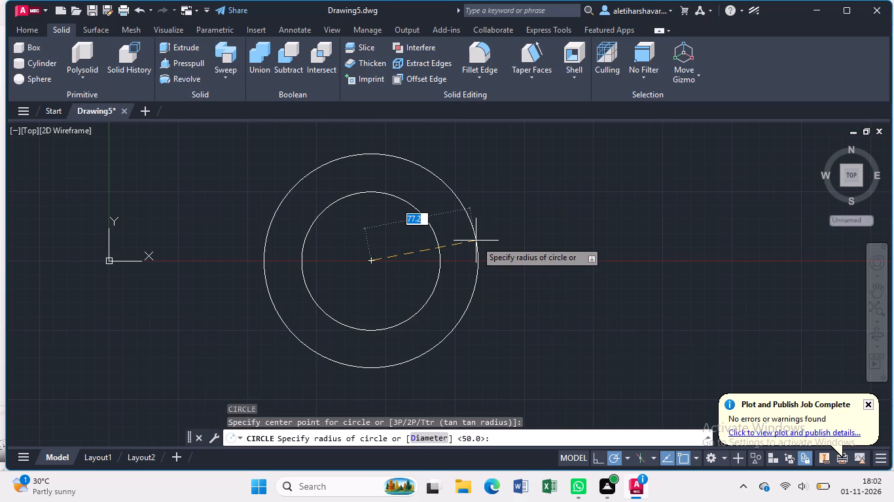
{"action": "type", "text": "45"}
{"action": "key", "text": "Return"}
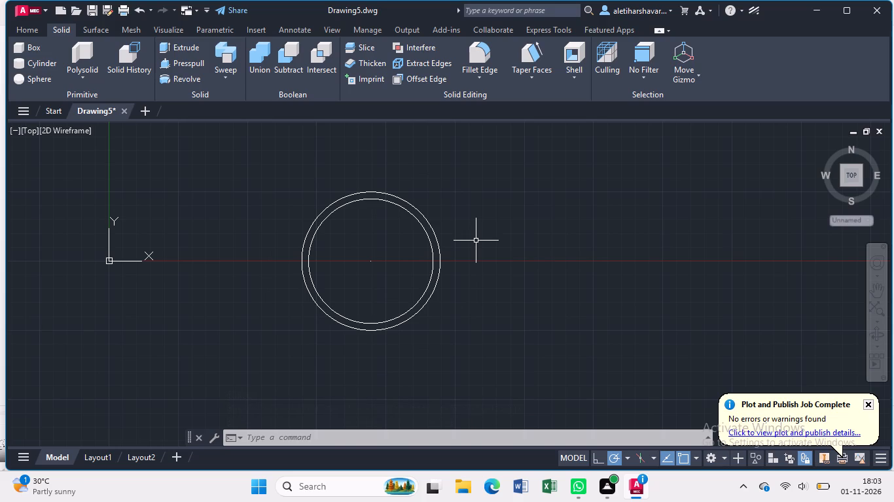
Draw a third concentric circle of radius 40 at the same centre.
{"action": "key", "text": "c"}
{"action": "key", "text": "Return"}
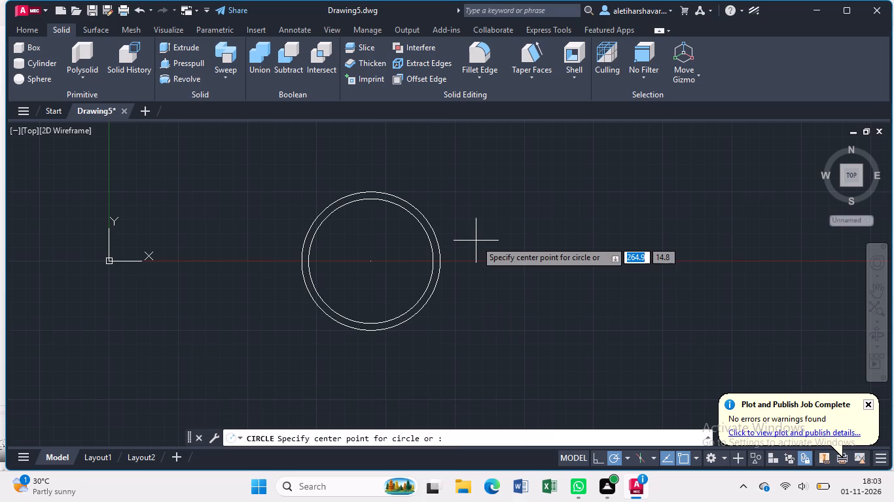
{"action": "left_click", "coordinate": [370, 257]}
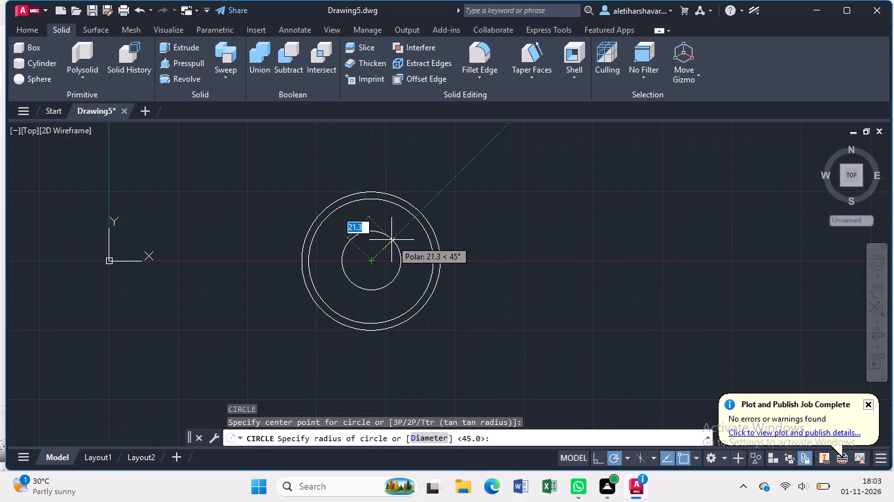
{"action": "type", "text": "40"}
{"action": "key", "text": "Return"}
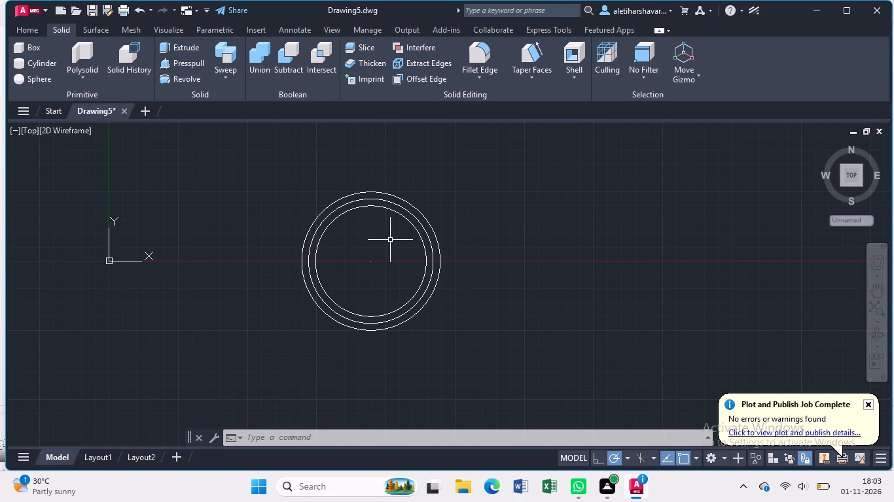
Draw a horizontal centreline from the circles' centre, 80 units toward positive X and then 160 units back toward negative X.
{"action": "key", "text": "l"}
{"action": "key", "text": "Return"}
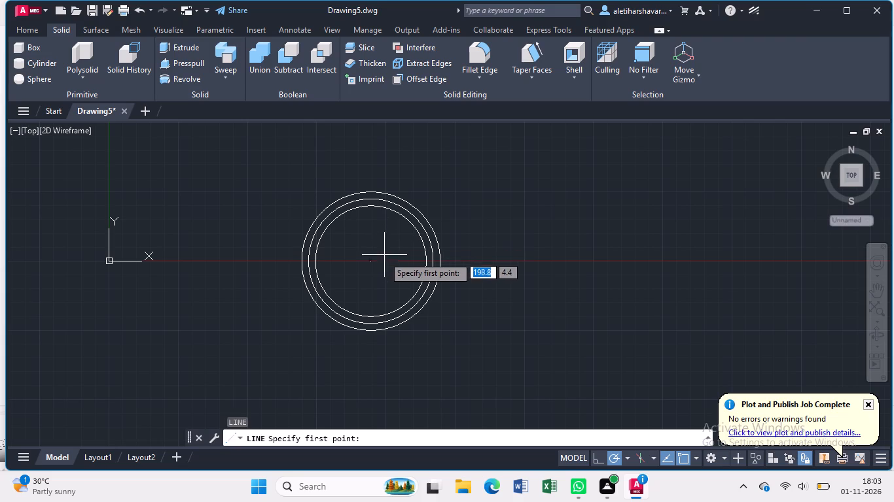
{"action": "left_click", "coordinate": [372, 263]}
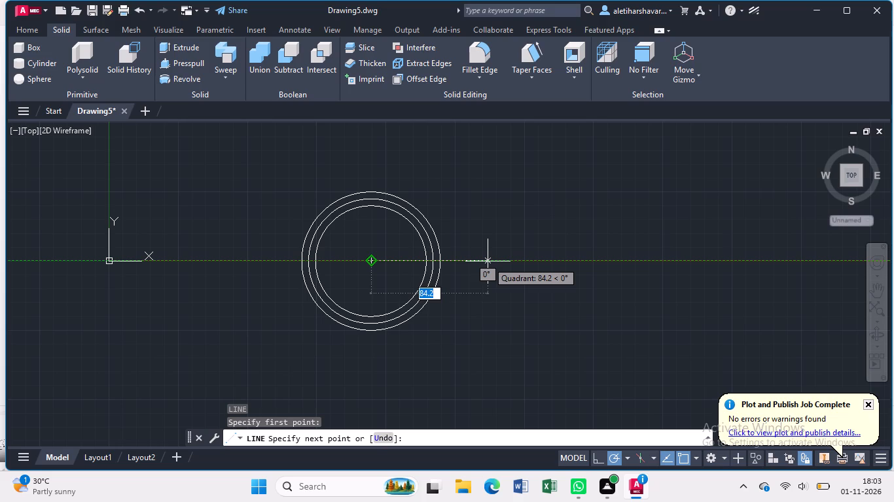
{"action": "type", "text": "80"}
{"action": "key", "text": "Return"}
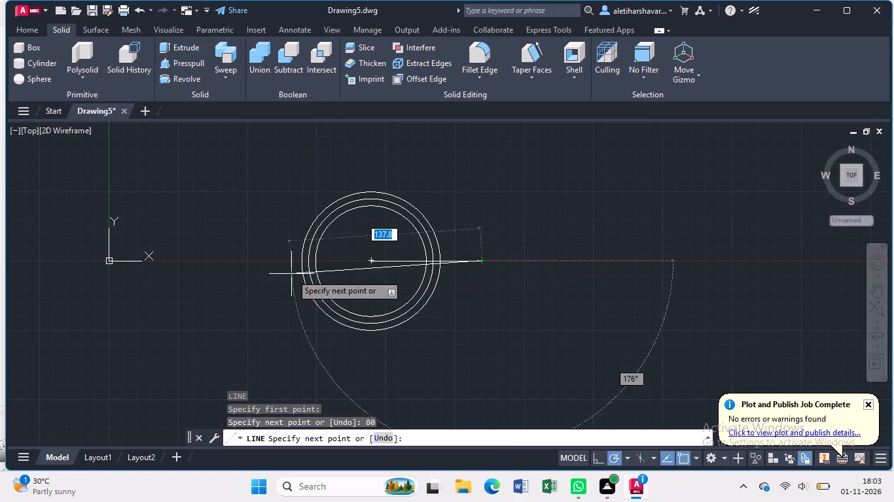
{"action": "key", "text": "1"}
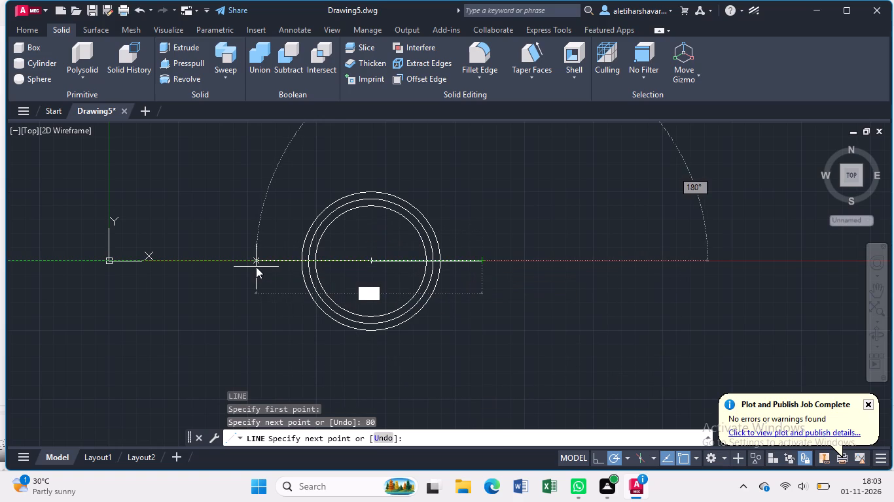
{"action": "type", "text": "60"}
{"action": "key", "text": "Return"}
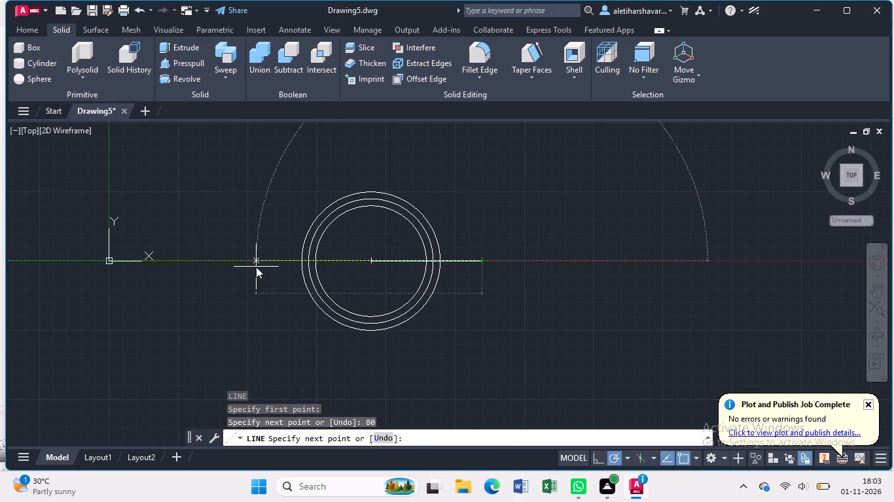
{"action": "key", "text": "Escape"}
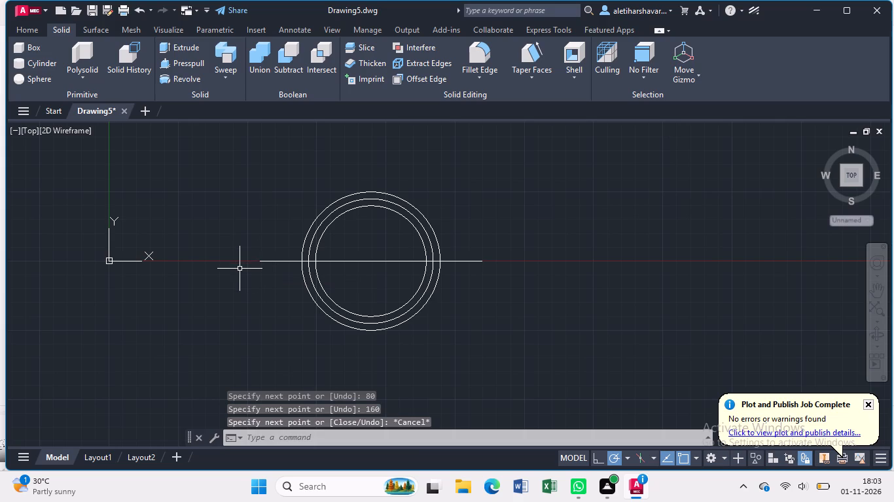
Draw a circle of radius 10 centred on the left end of the horizontal line.
{"action": "middle_click_drag", "start_coordinate": [238, 269], "coordinate": [235, 290]}
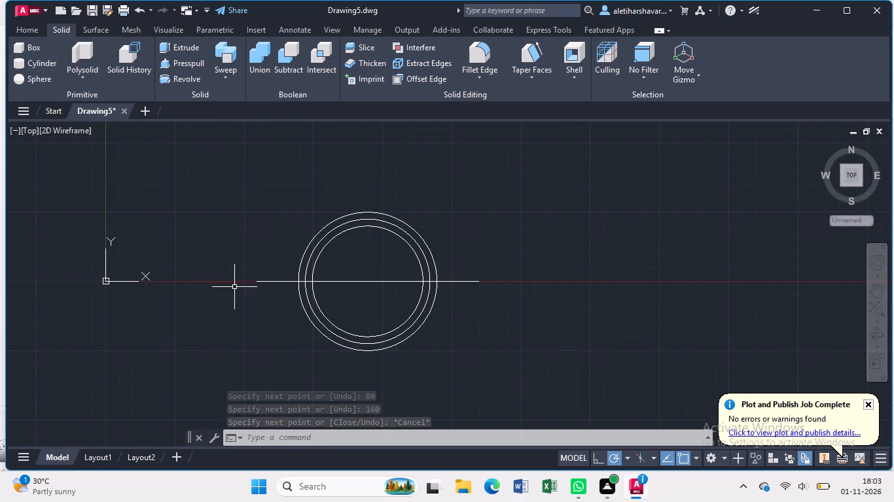
{"action": "key", "text": "c"}
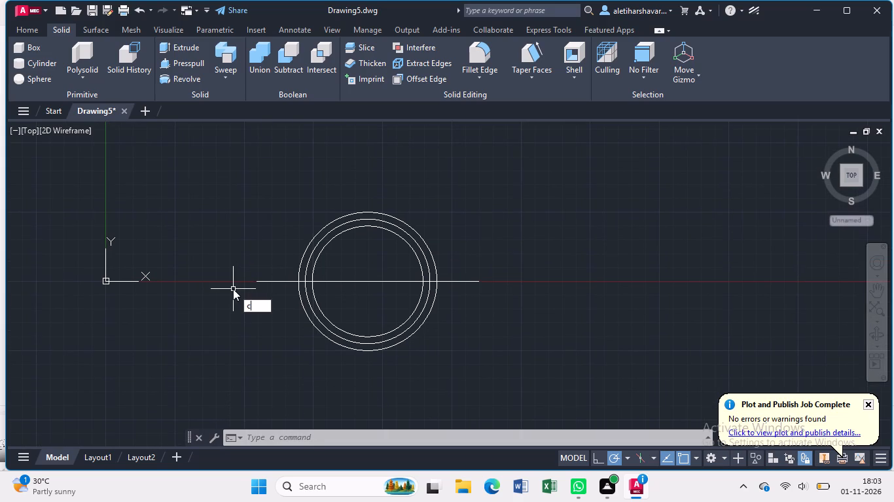
{"action": "key", "text": "Return"}
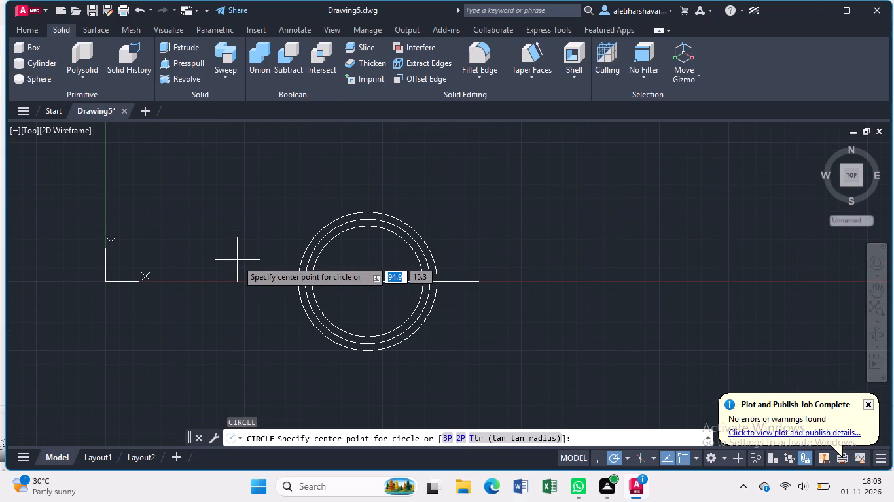
{"action": "left_click", "coordinate": [257, 283]}
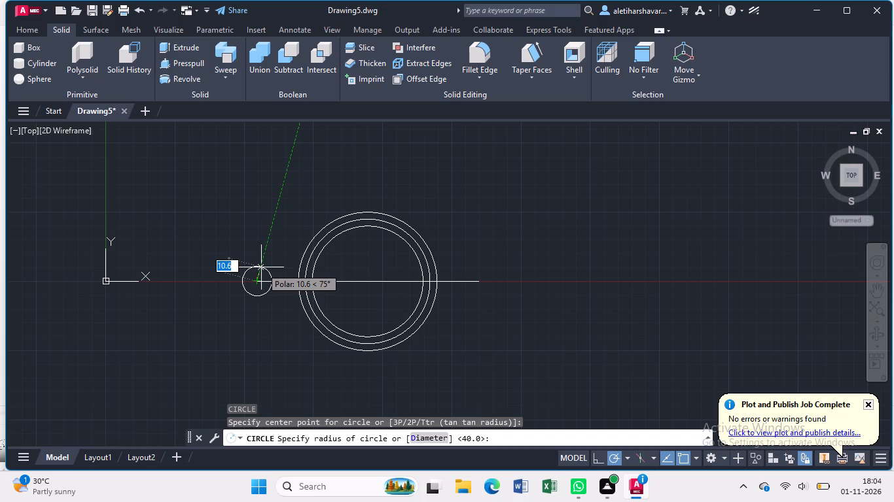
{"action": "key", "text": "1"}
{"action": "key", "text": "0"}
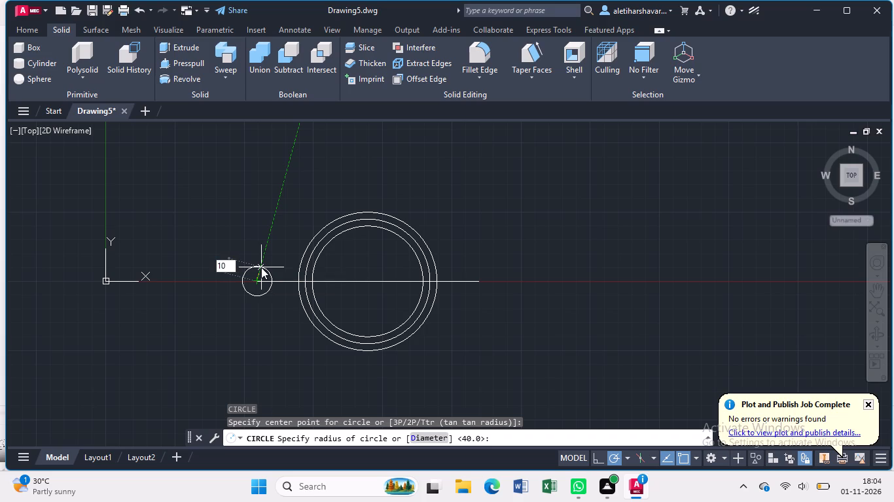
{"action": "key", "text": "Return"}
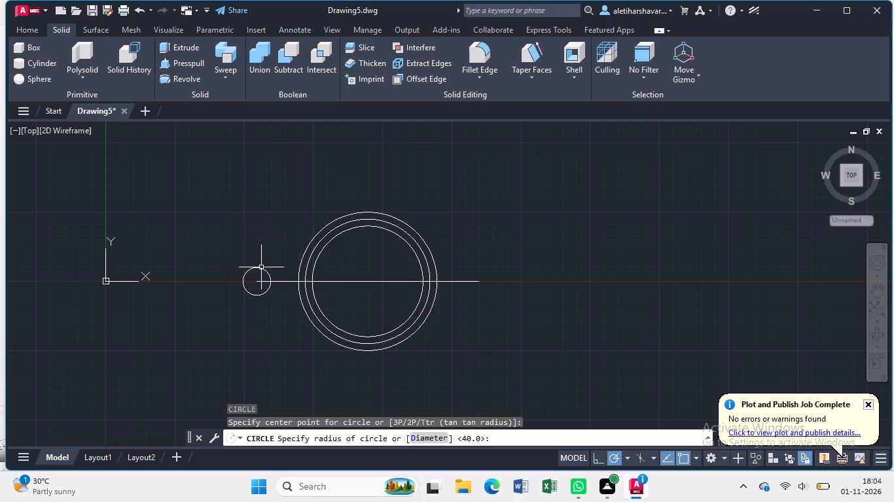
Draw a matching circle of radius 10 centred on the right end of the horizontal line.
{"action": "key", "text": "c"}
{"action": "key", "text": "Return"}
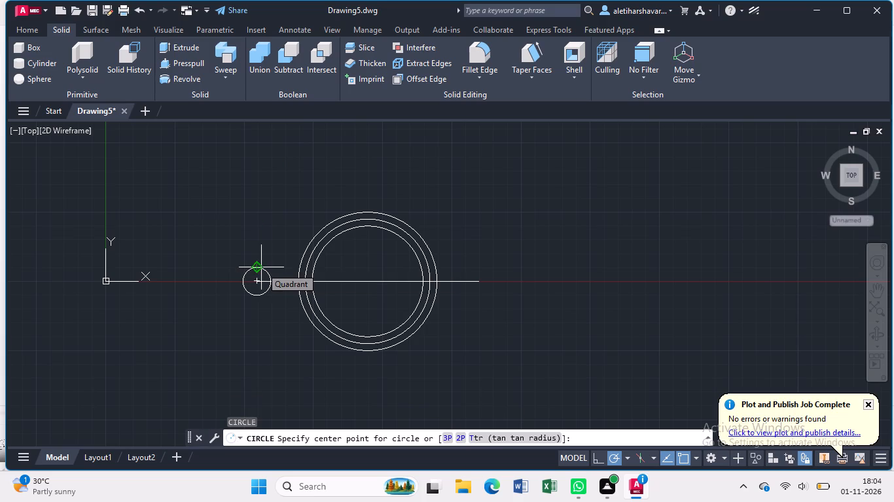
{"action": "left_click", "coordinate": [478, 283]}
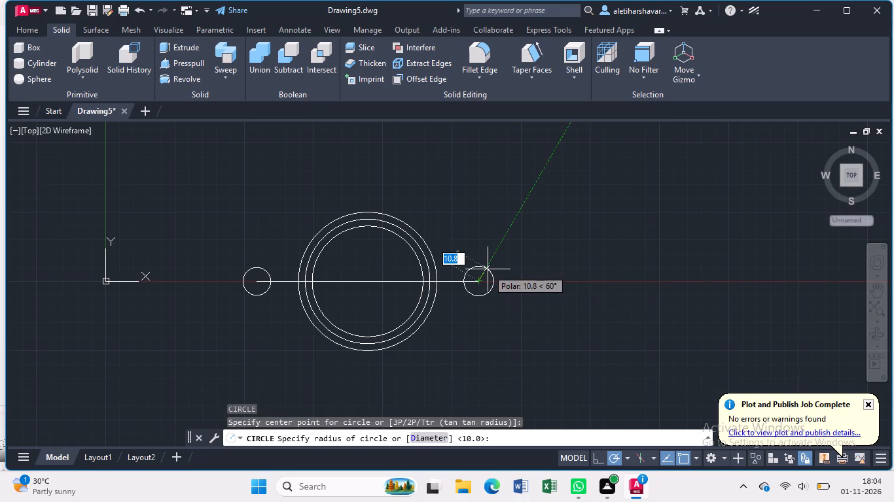
{"action": "type", "text": "10"}
{"action": "key", "text": "Return"}
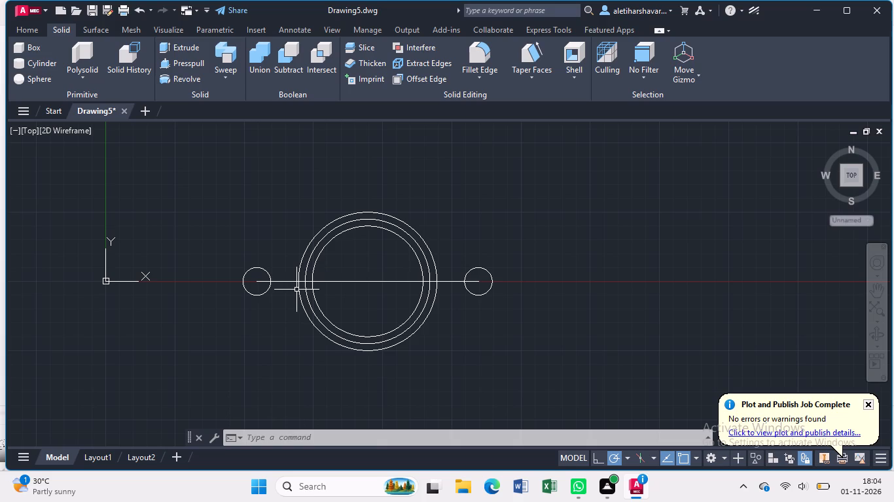
Draw a horizontal line from the circles' centre, 100 units toward positive X and then 200 units back toward negative X.
{"action": "key", "text": "l"}
{"action": "key", "text": "Return"}
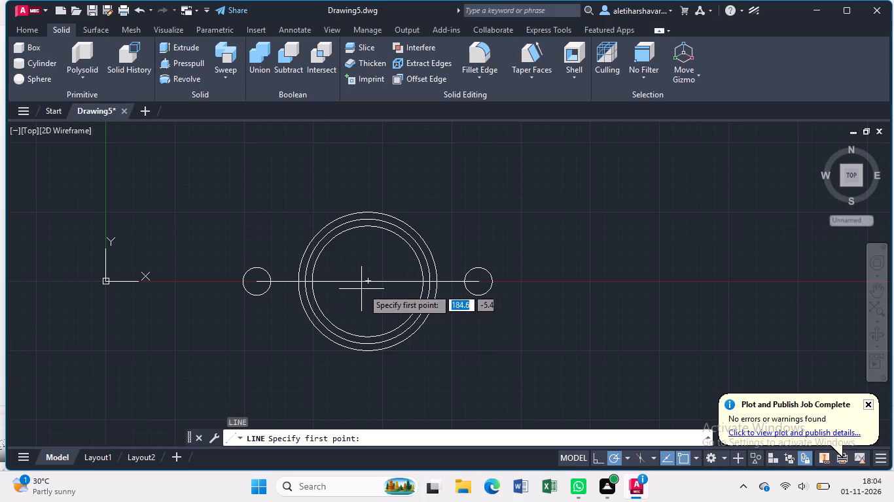
{"action": "left_click", "coordinate": [370, 281]}
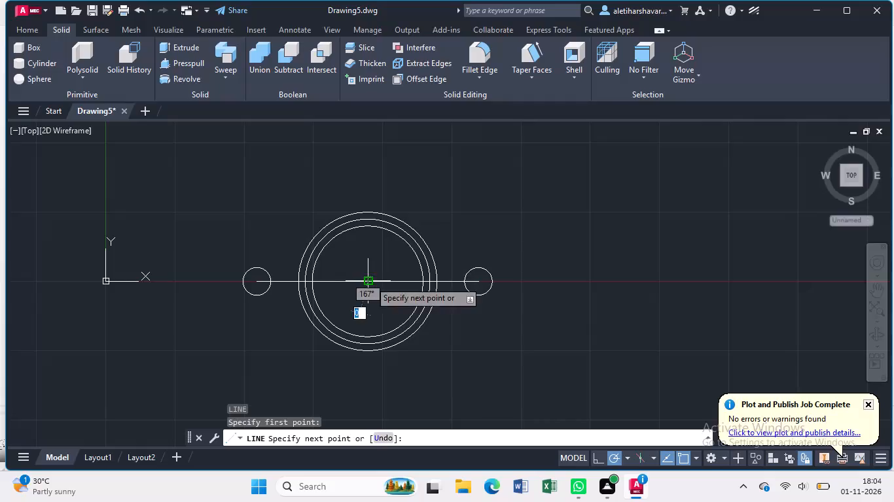
{"action": "key", "text": "1"}
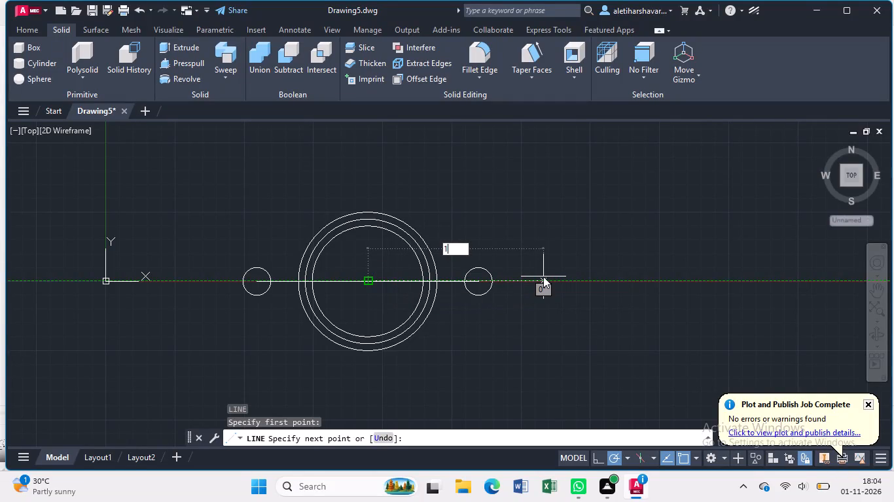
{"action": "type", "text": "00"}
{"action": "key", "text": "Return"}
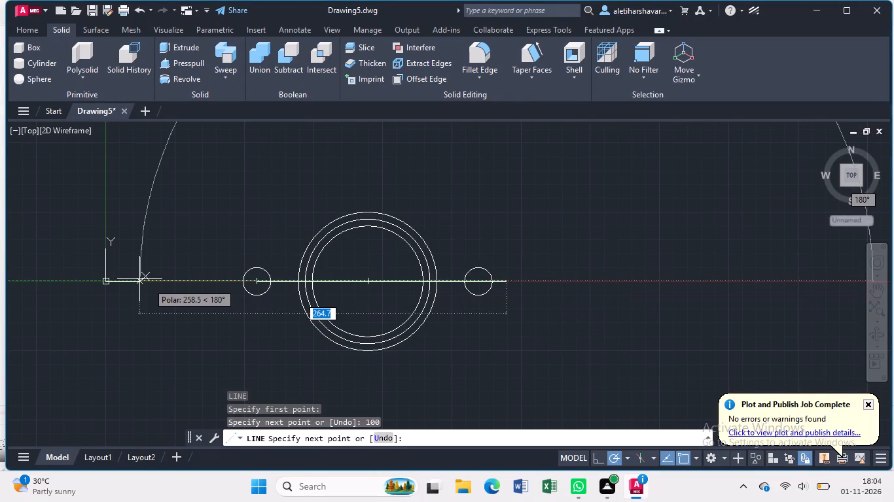
{"action": "type", "text": "200"}
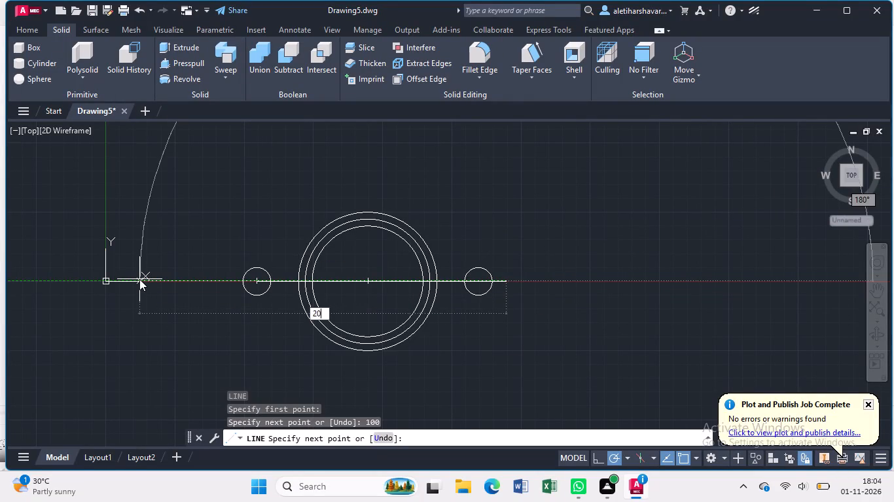
{"action": "key", "text": "Return"}
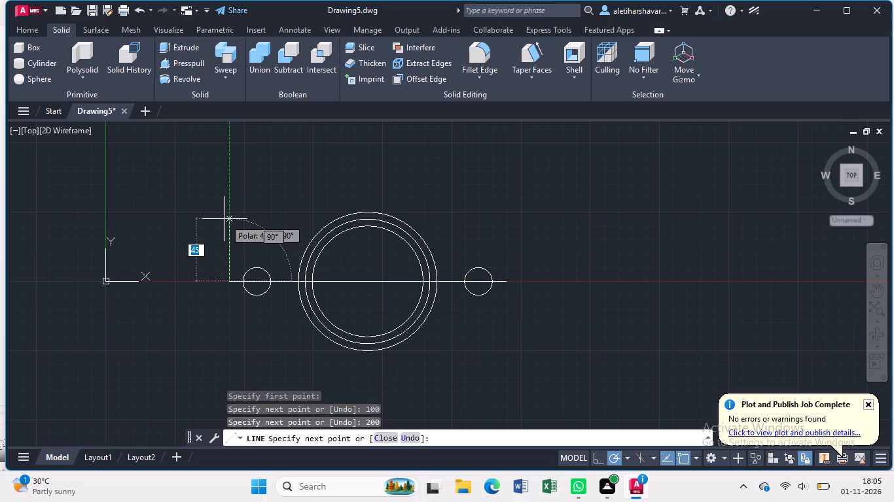
Continue the line 20 up, 40 down, about 219 across, 40 up and back to the upper-left corner, forming a rectangle around the centreline.
{"action": "type", "text": "20"}
{"action": "key", "text": "Return"}
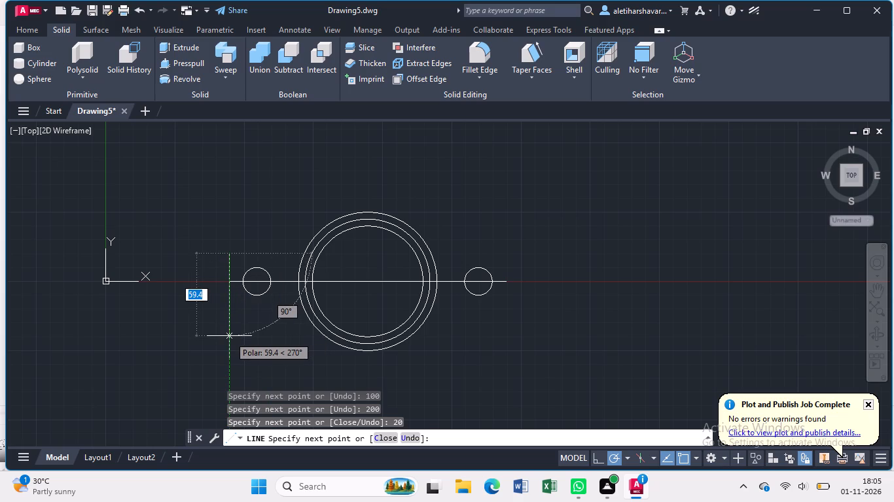
{"action": "key", "text": "4"}
{"action": "key", "text": "0"}
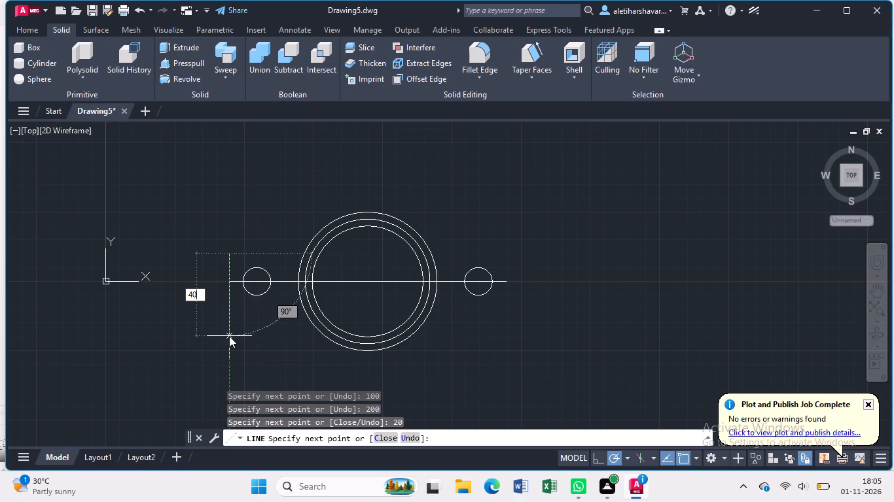
{"action": "key", "text": "Return"}
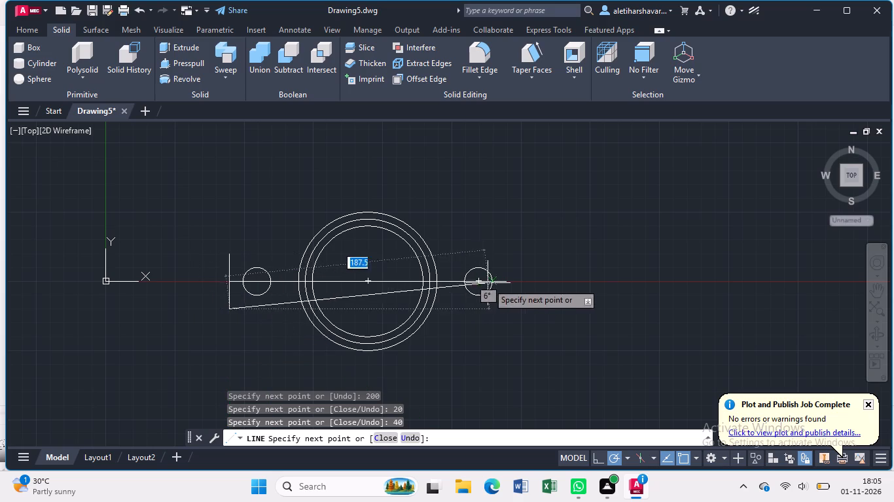
{"action": "left_click", "coordinate": [532, 312]}
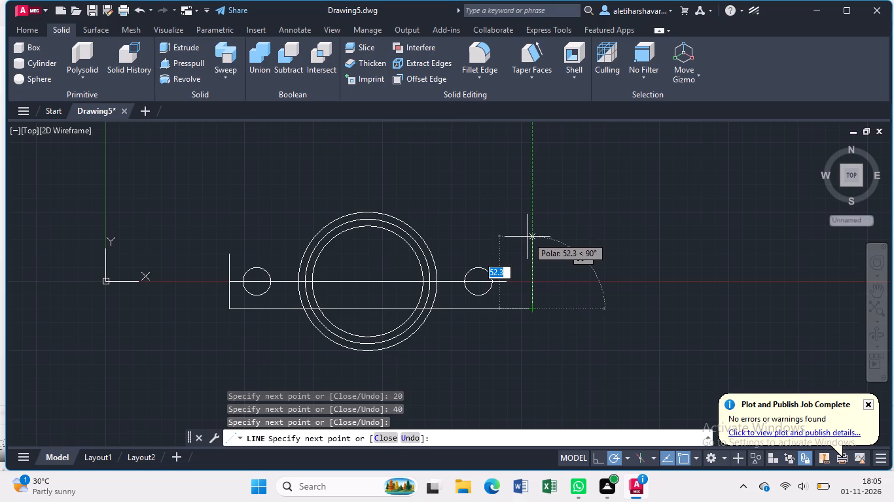
{"action": "type", "text": "40"}
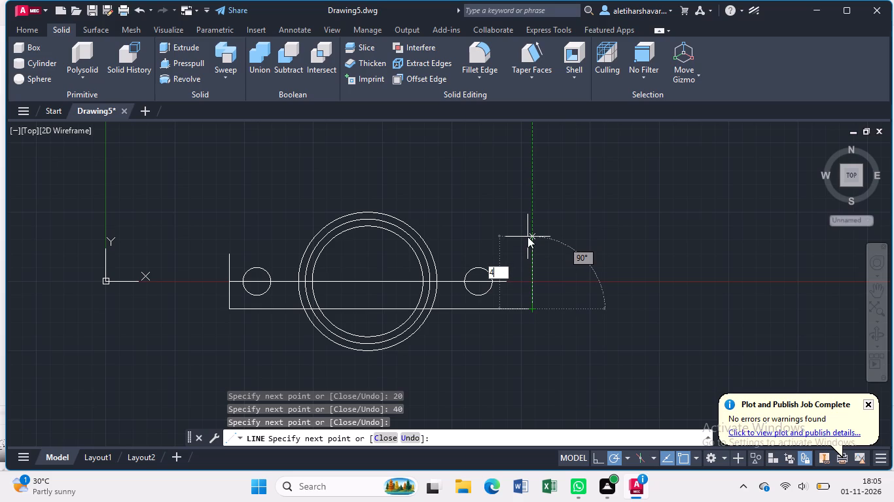
{"action": "key", "text": "Return"}
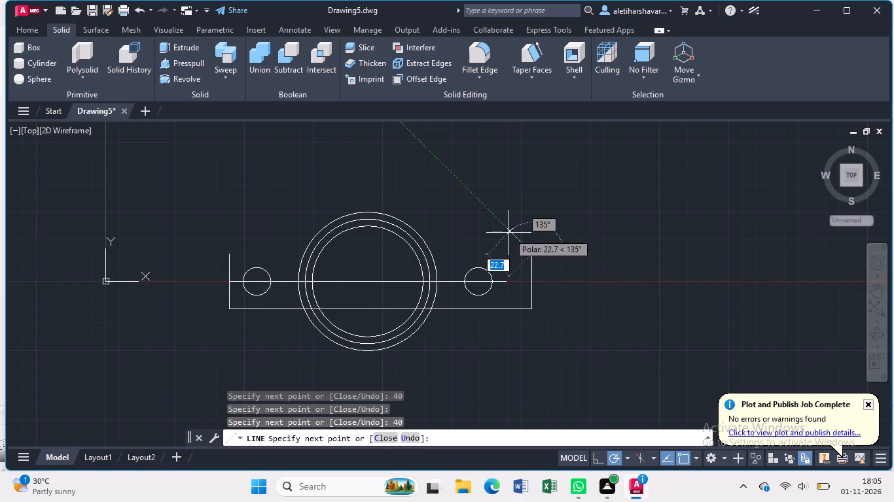
{"action": "left_click", "coordinate": [228, 252]}
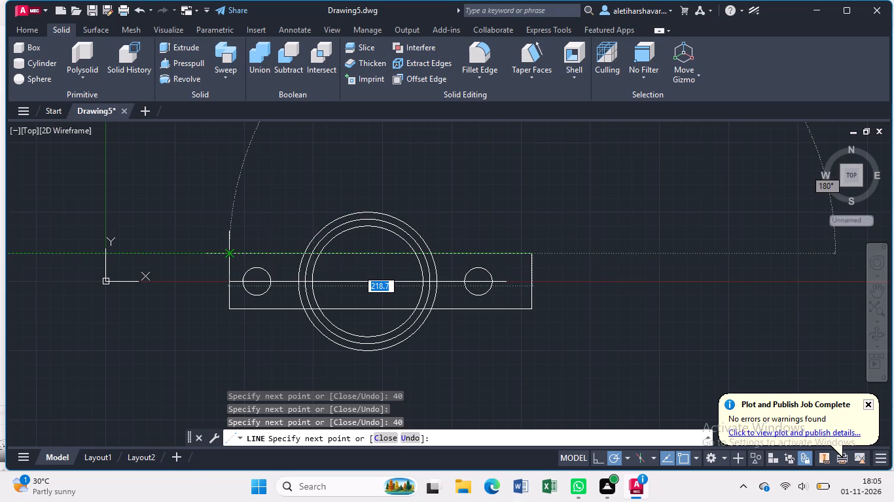
{"action": "key", "text": "Escape"}
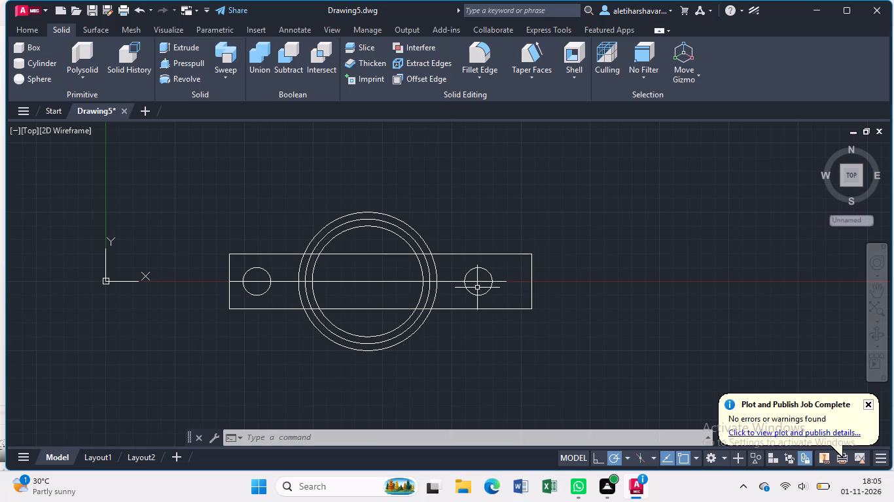
Draw a short vertical line about 5 units upward from the centreline's right end.
{"action": "scroll", "coordinate": [486, 286], "scroll_direction": "up", "scroll_amount": 2}
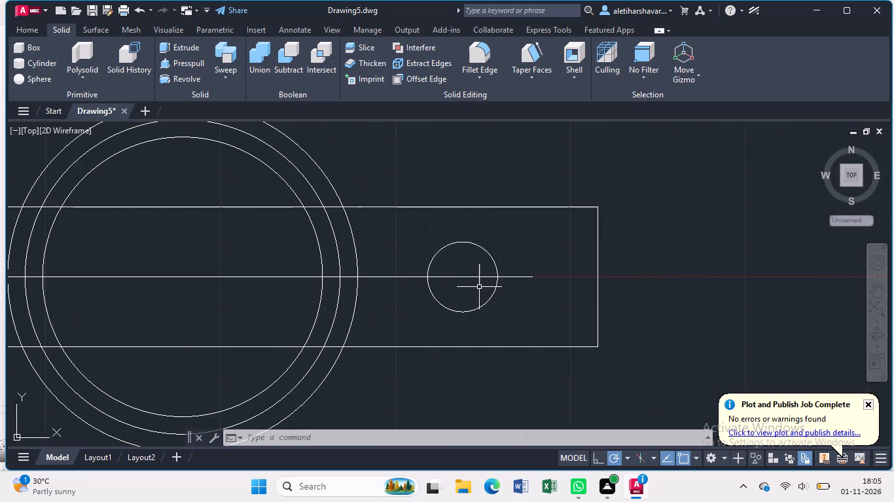
{"action": "key", "text": "l"}
{"action": "key", "text": "Return"}
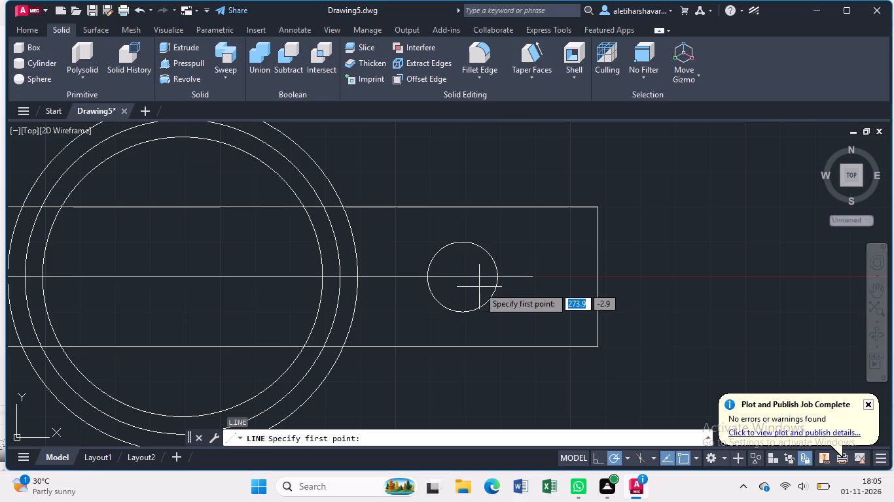
{"action": "left_click", "coordinate": [534, 276]}
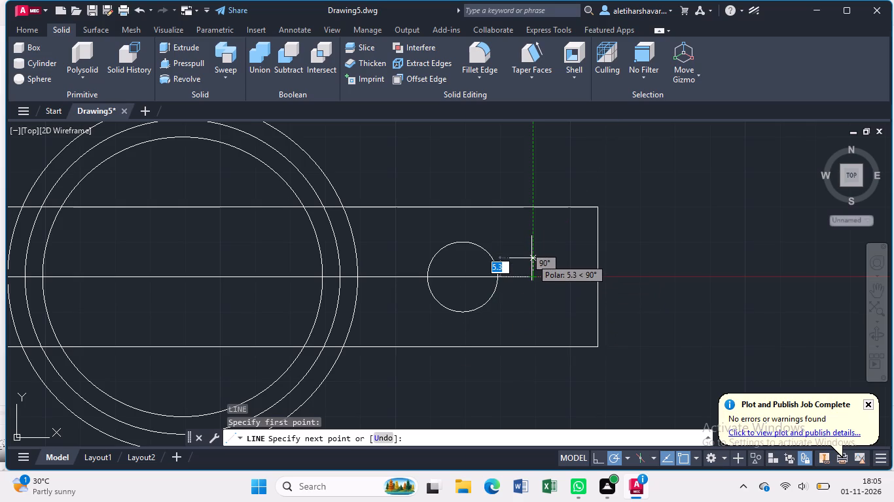
{"action": "left_click", "coordinate": [531, 258]}
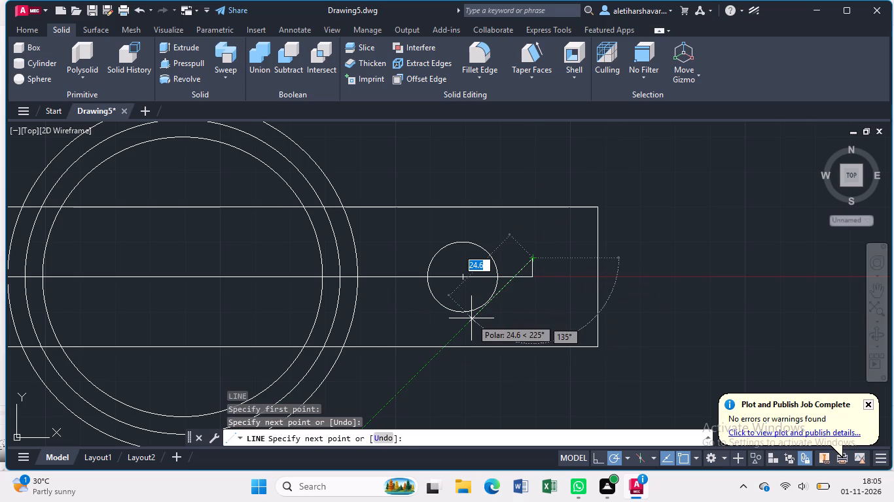
{"action": "key", "text": "Escape"}
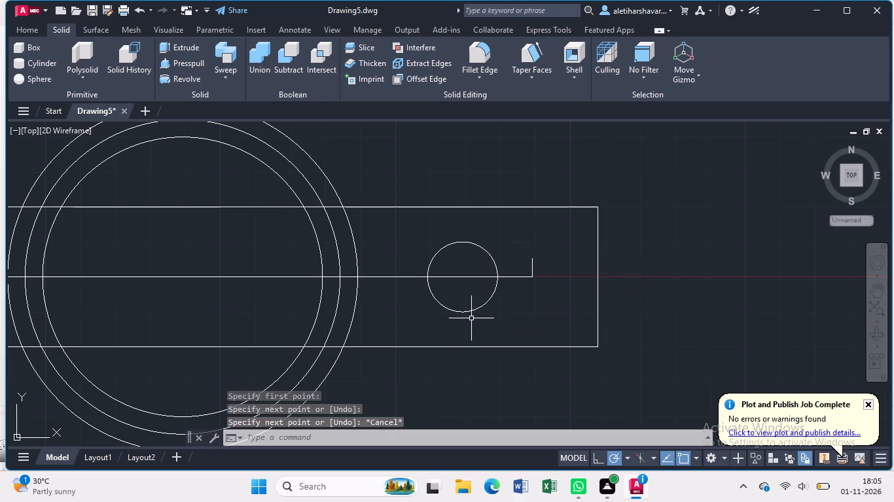
Extend the short vertical line to the rectangle's upper and lower edges and trim away everything beyond it to the right.
{"action": "type", "text": "tr"}
{"action": "key", "text": "Return"}
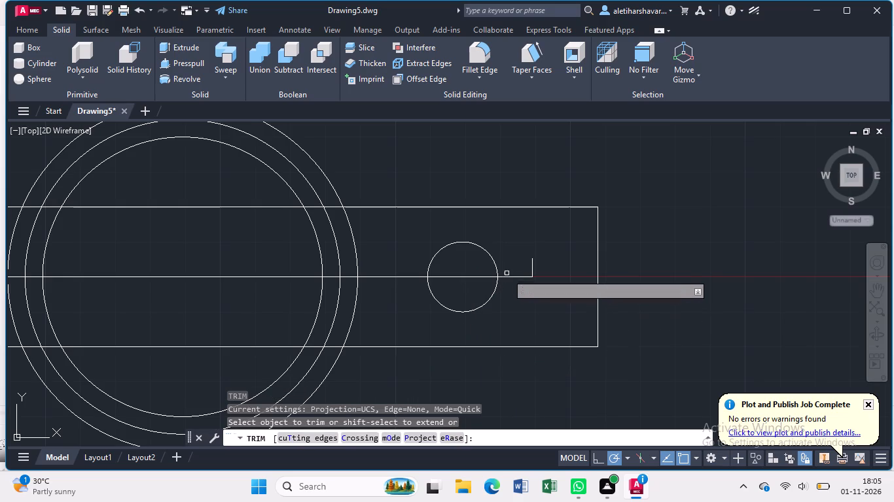
{"action": "left_click", "coordinate": [533, 267], "text": "shift"}
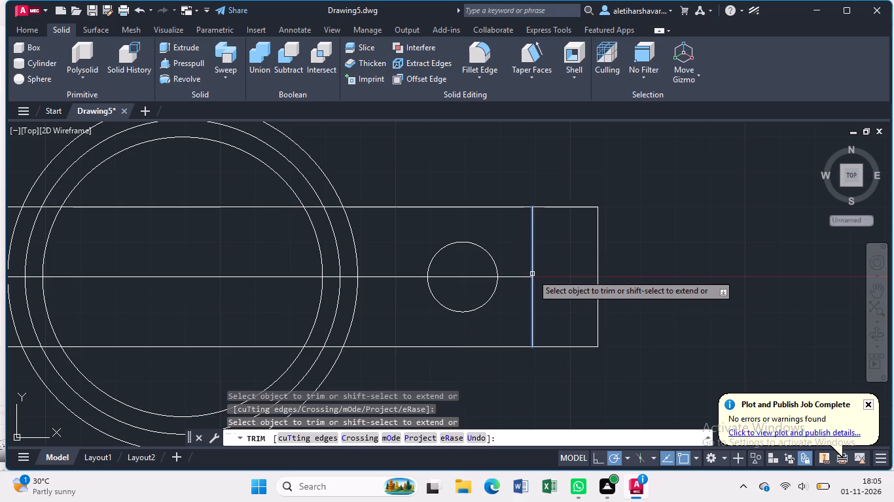
{"action": "left_click", "coordinate": [532, 274], "text": "shift"}
{"action": "left_click", "coordinate": [548, 208]}
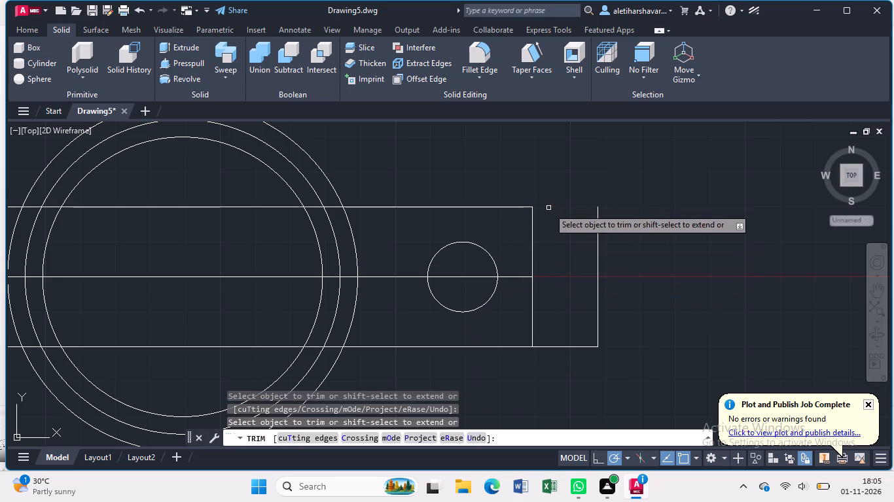
{"action": "left_click", "coordinate": [597, 226]}
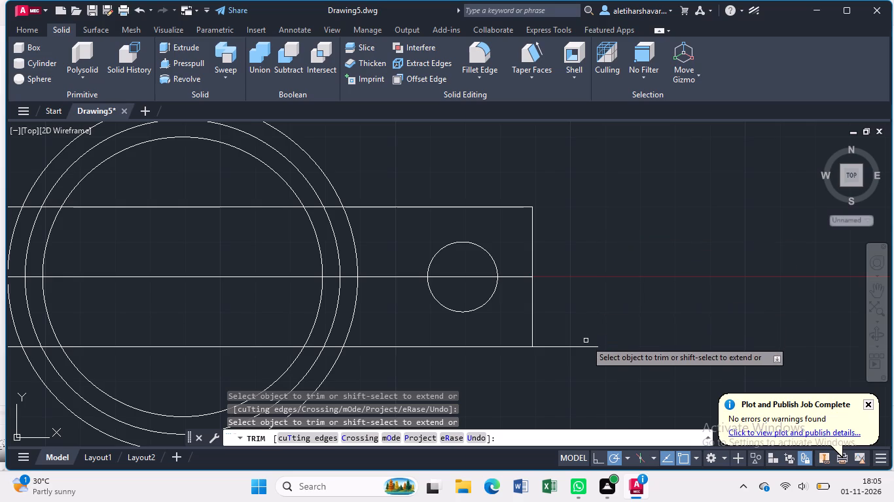
{"action": "left_click", "coordinate": [583, 348]}
Trim away the left half of the horizontal centreline, from the rectangle's left edge to the circles' centre.
{"action": "scroll", "coordinate": [519, 287], "scroll_direction": "down", "scroll_amount": 2}
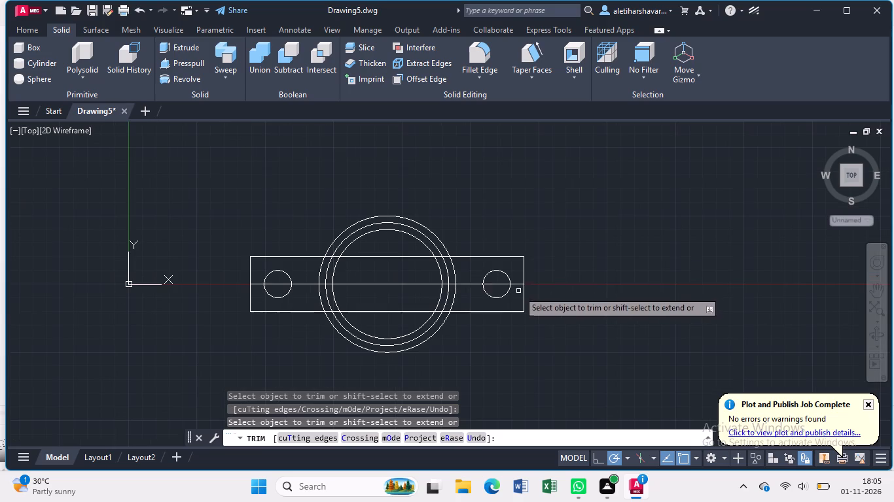
{"action": "left_click", "coordinate": [261, 283]}
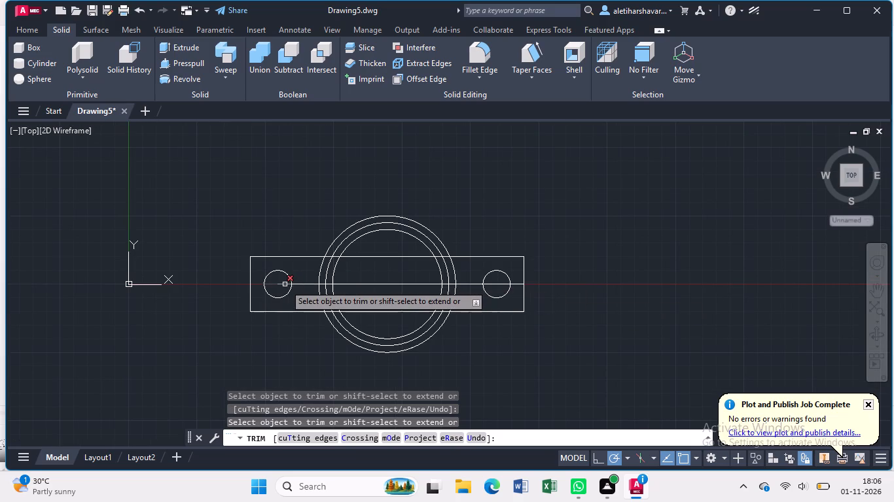
{"action": "left_click", "coordinate": [285, 284]}
{"action": "left_click", "coordinate": [285, 284]}
{"action": "left_click", "coordinate": [285, 284]}
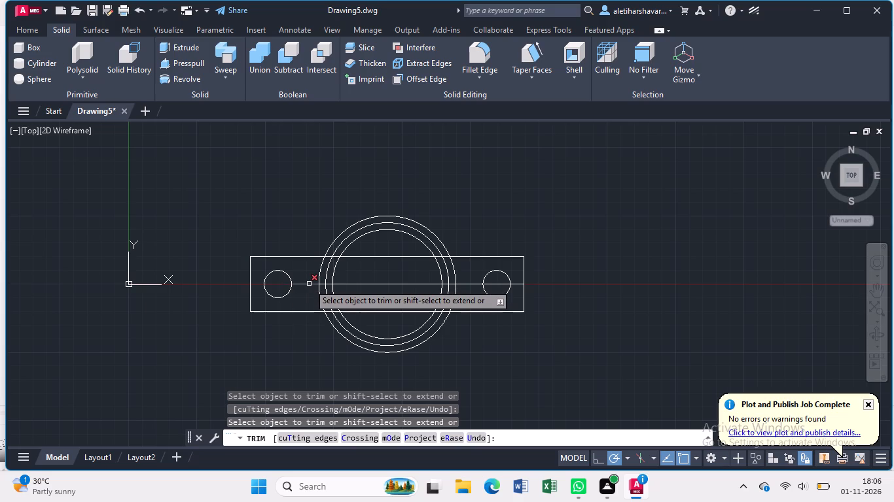
{"action": "triple_click", "coordinate": [309, 284]}
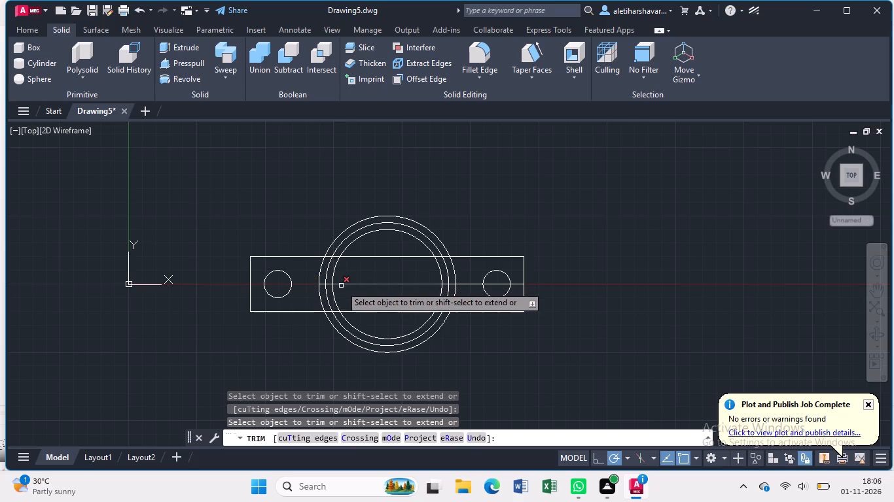
{"action": "scroll", "coordinate": [331, 290], "scroll_direction": "up", "scroll_amount": 2}
{"action": "triple_click", "coordinate": [305, 276]}
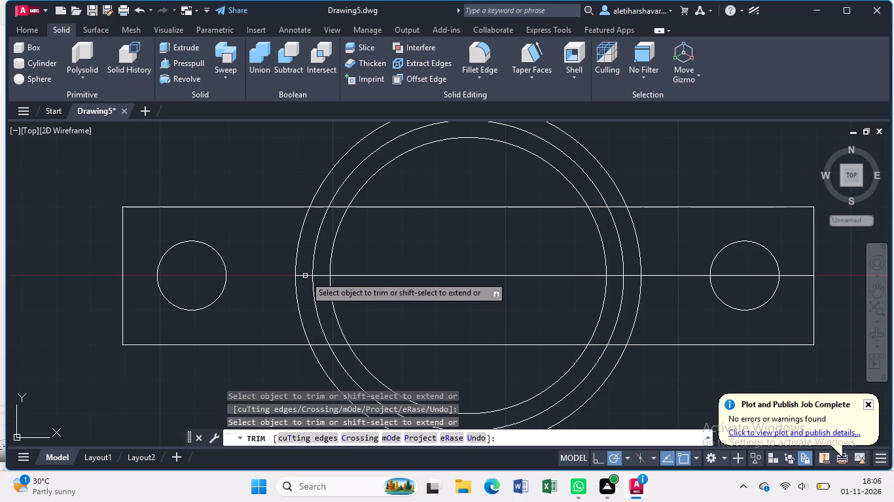
{"action": "triple_click", "coordinate": [322, 275]}
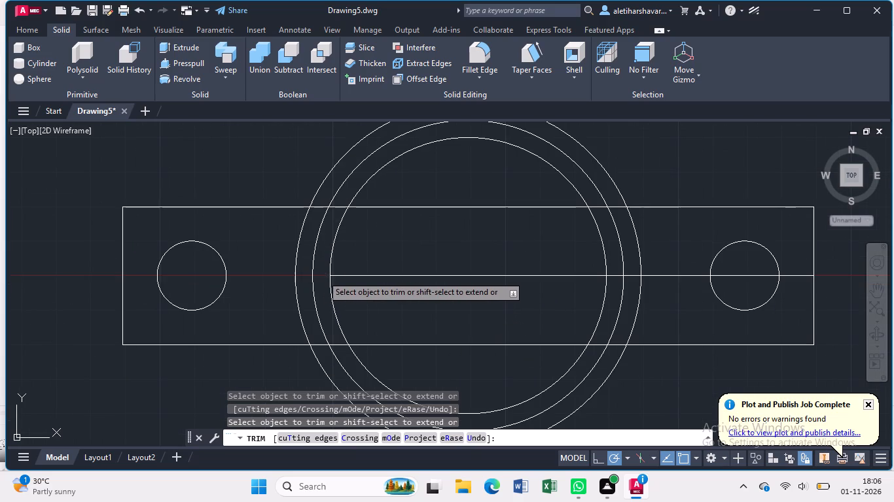
{"action": "double_click", "coordinate": [342, 275]}
{"action": "left_click", "coordinate": [342, 275]}
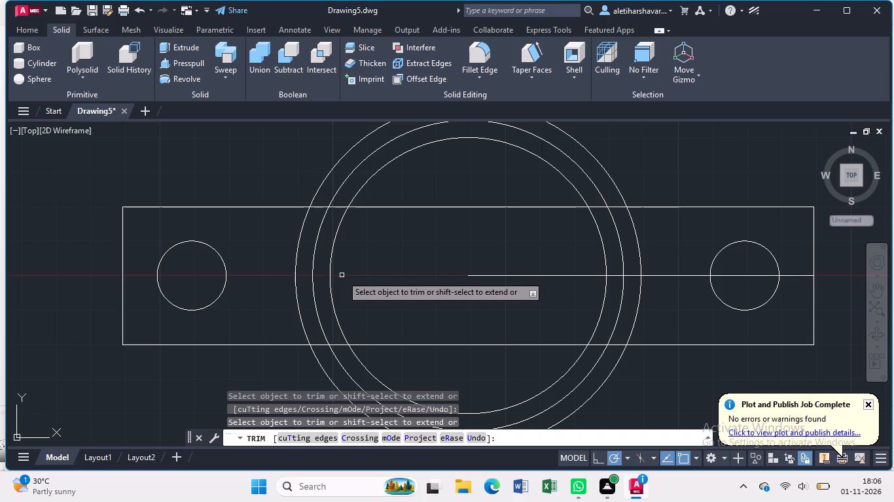
Trim away the horizontal centreline inside the concentric circles, from their centre to the right side of the outermost circle.
{"action": "left_click", "coordinate": [478, 277]}
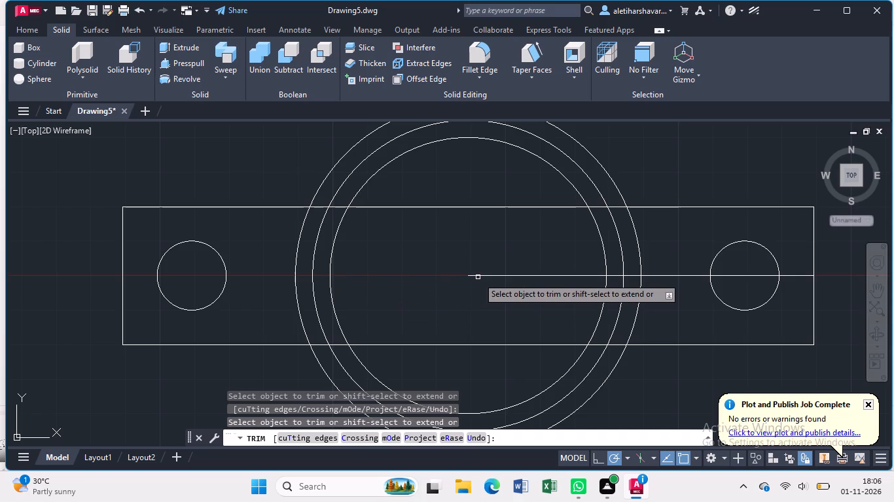
{"action": "left_click", "coordinate": [478, 277]}
{"action": "left_click", "coordinate": [479, 276]}
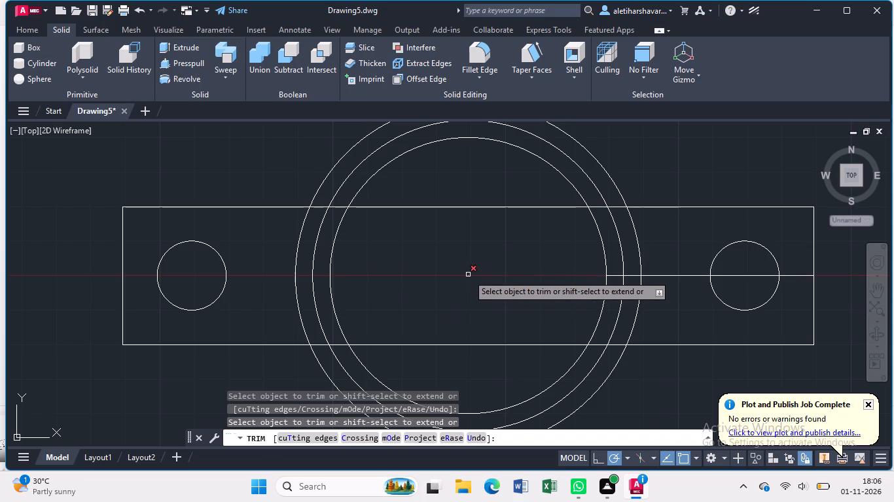
{"action": "left_click", "coordinate": [467, 275]}
{"action": "left_click", "coordinate": [469, 279]}
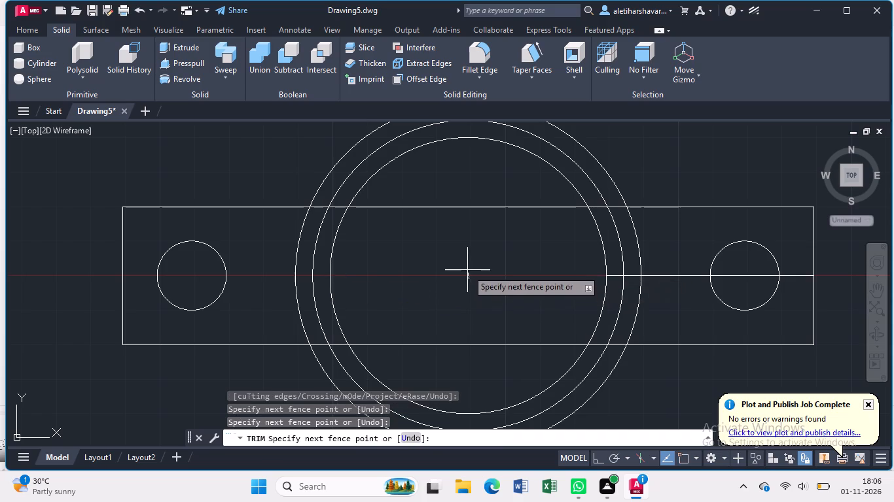
{"action": "left_click", "coordinate": [467, 269]}
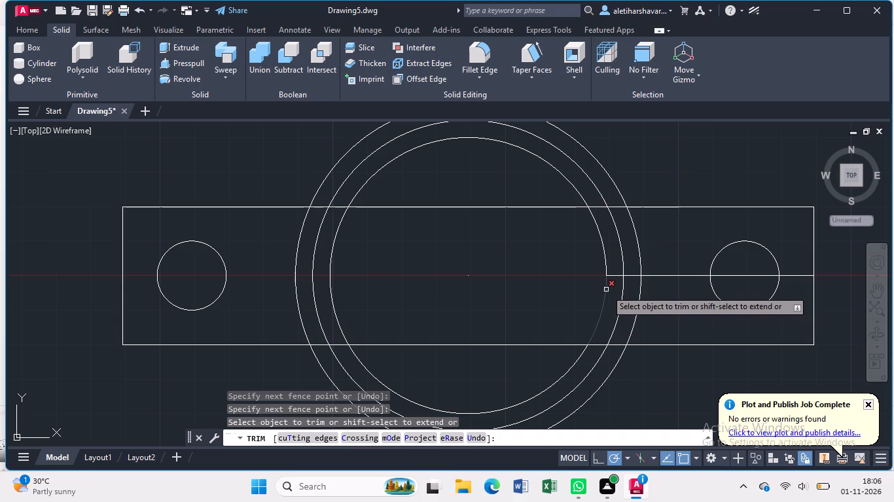
{"action": "left_click", "coordinate": [614, 276]}
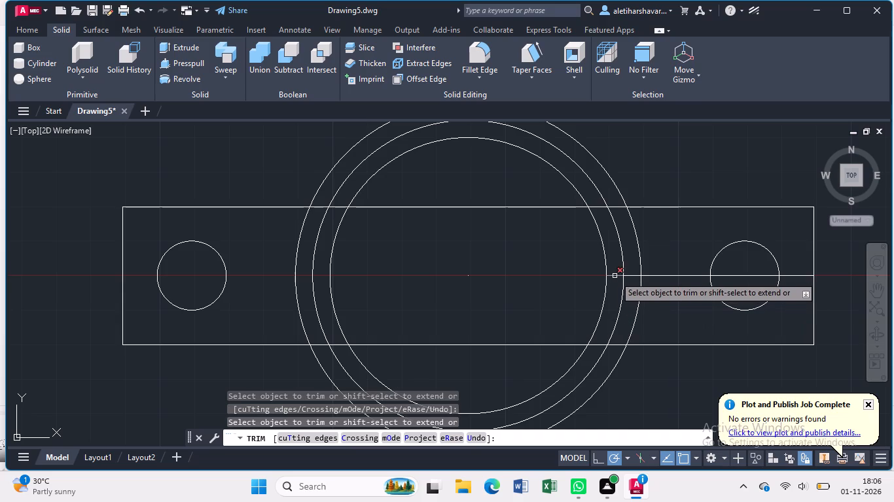
{"action": "left_click", "coordinate": [615, 276]}
{"action": "double_click", "coordinate": [615, 276]}
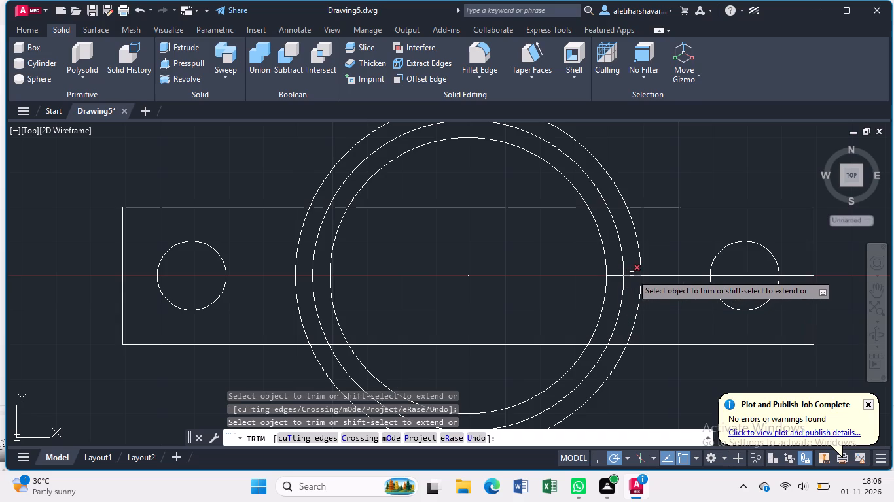
{"action": "left_click", "coordinate": [632, 274]}
{"action": "left_click", "coordinate": [631, 276]}
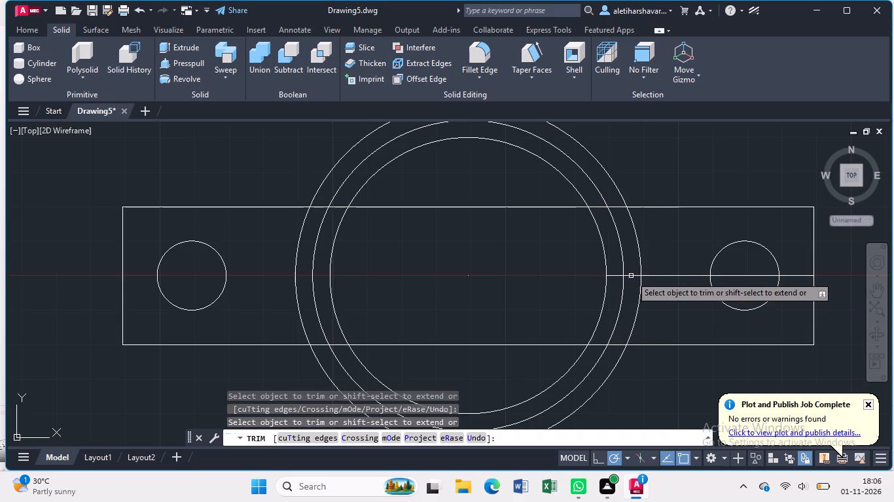
{"action": "left_click", "coordinate": [631, 276]}
{"action": "left_click", "coordinate": [631, 275]}
{"action": "left_click", "coordinate": [631, 275]}
{"action": "left_click", "coordinate": [631, 275]}
{"action": "left_click", "coordinate": [612, 275]}
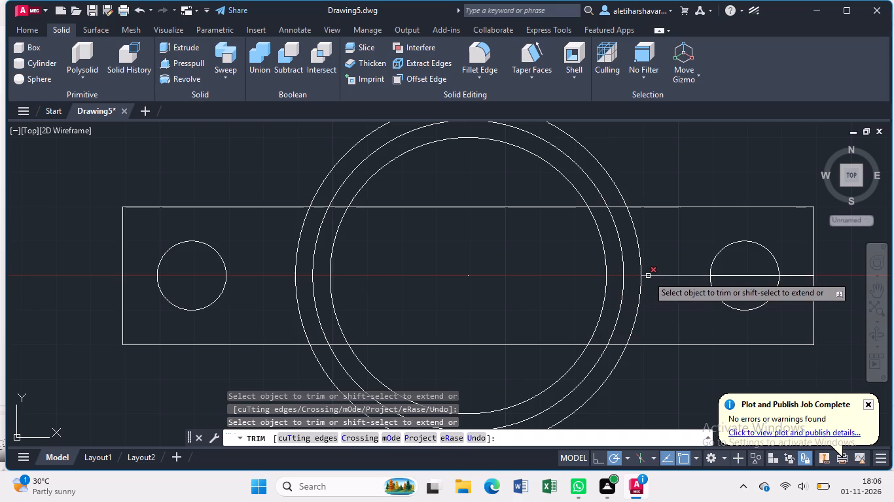
Trim away the rest of the centreline, from the outermost circle through the right end hole to the rectangle's right edge.
{"action": "left_click", "coordinate": [653, 276]}
{"action": "left_click", "coordinate": [653, 276]}
{"action": "left_click", "coordinate": [653, 276]}
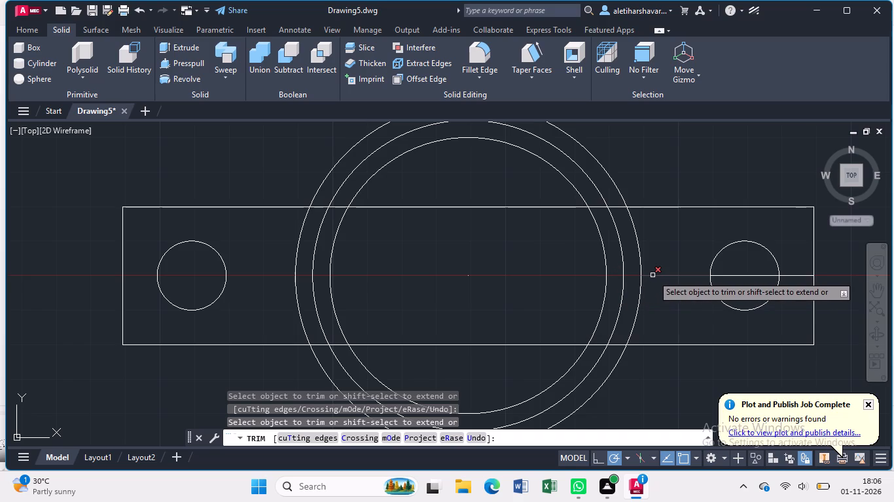
{"action": "left_click", "coordinate": [694, 276]}
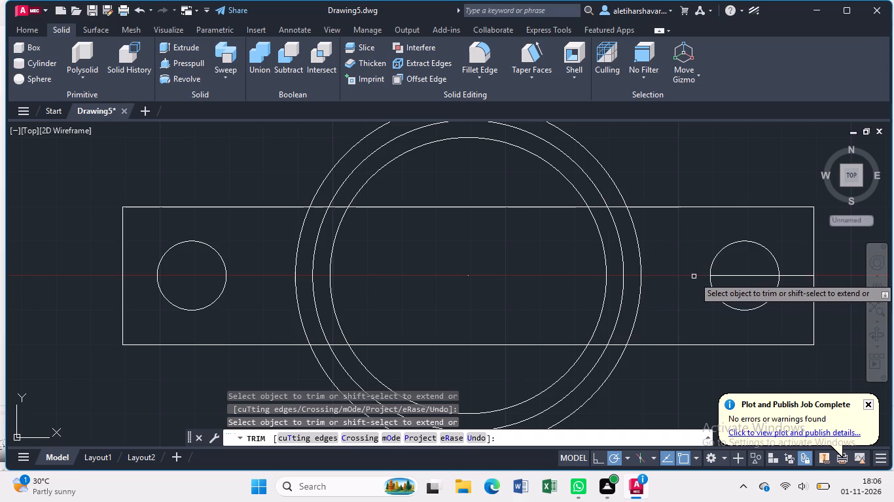
{"action": "left_click", "coordinate": [730, 276]}
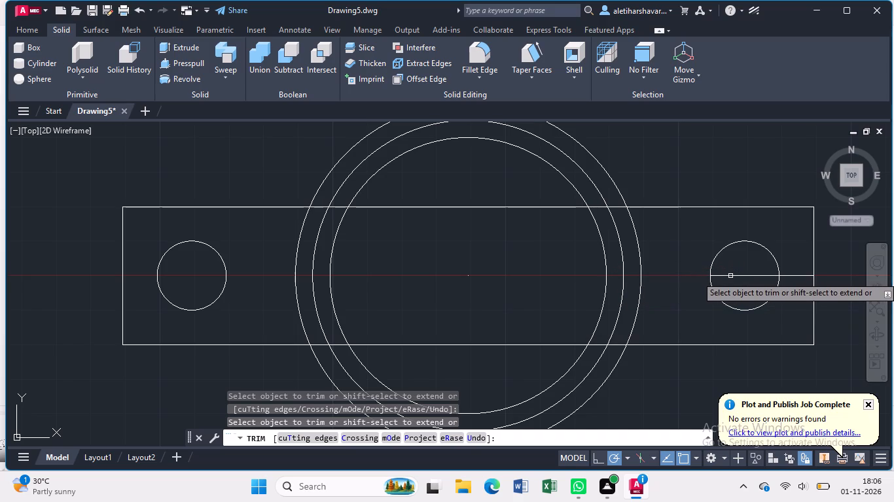
{"action": "left_click", "coordinate": [730, 276]}
{"action": "left_click", "coordinate": [730, 276]}
{"action": "left_click", "coordinate": [730, 276]}
{"action": "left_click", "coordinate": [730, 276]}
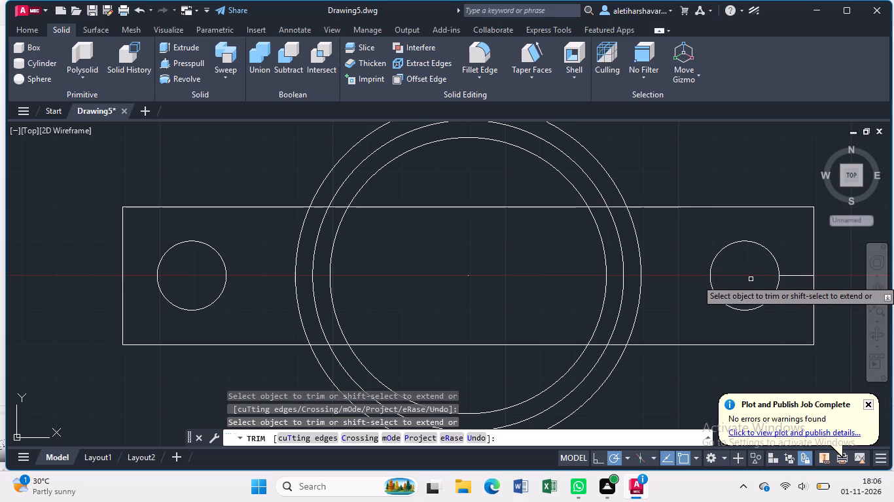
{"action": "left_click", "coordinate": [798, 274]}
{"action": "left_click", "coordinate": [797, 275]}
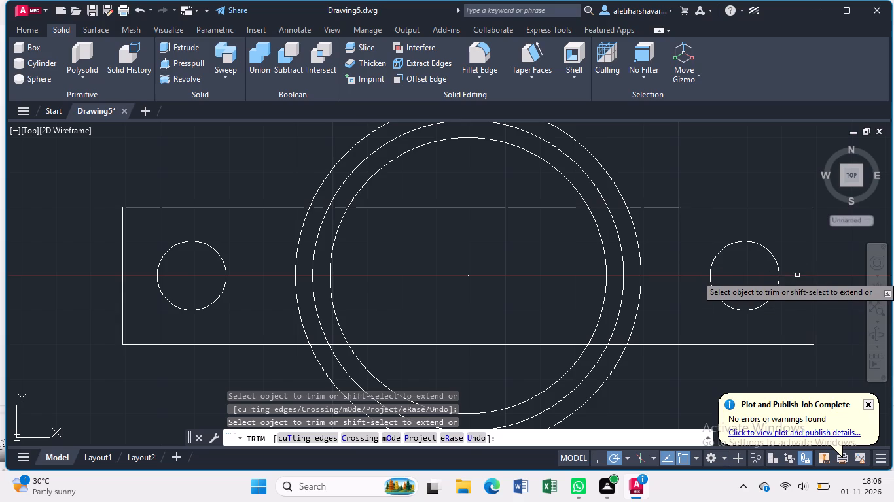
{"action": "scroll", "coordinate": [791, 271], "scroll_direction": "down", "scroll_amount": 1}
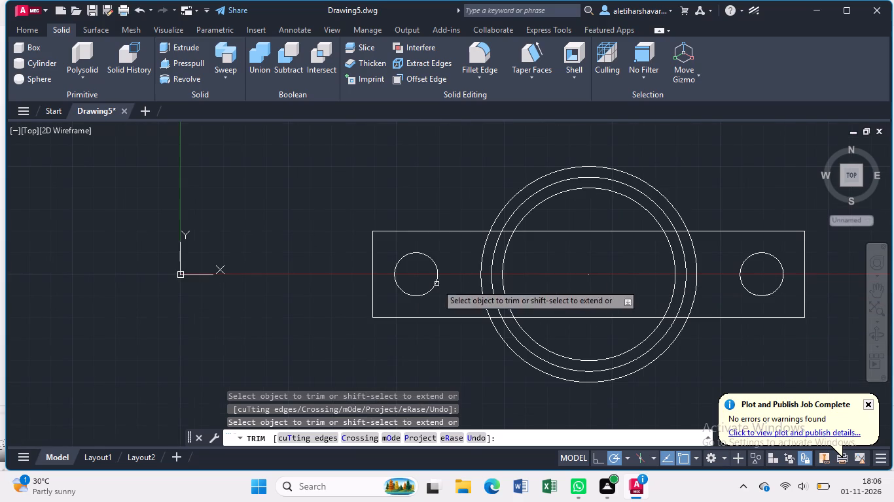
{"action": "key", "text": "Escape"}
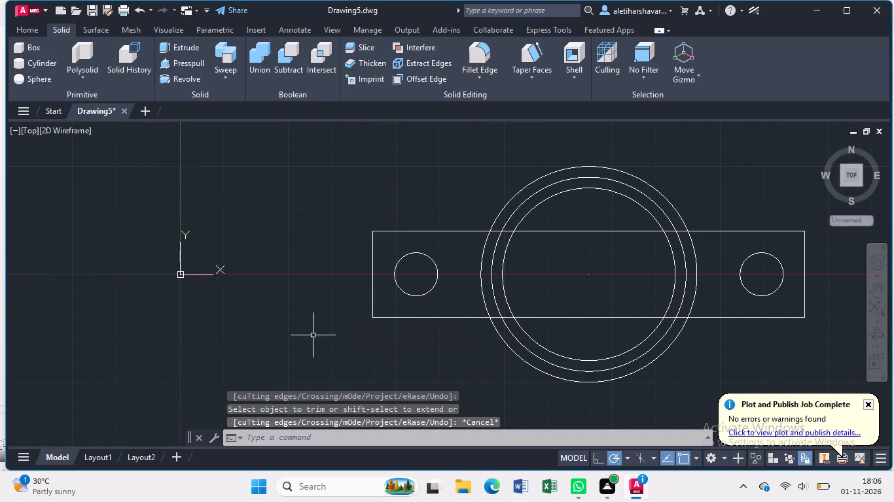
Fillet the rectangle's upper-left corner with a radius of 5, without adding a radius dimension.
{"action": "key", "text": "f"}
{"action": "key", "text": "Return"}
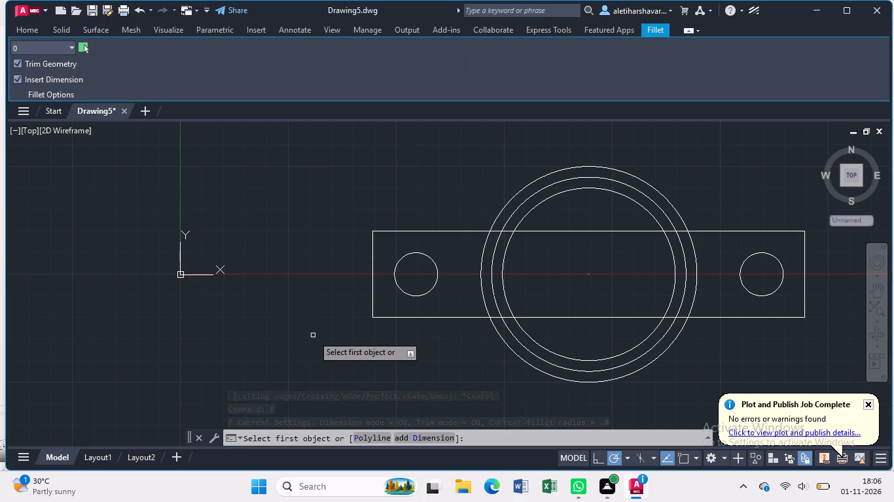
{"action": "left_click", "coordinate": [40, 48]}
{"action": "key", "text": "BackSpace"}
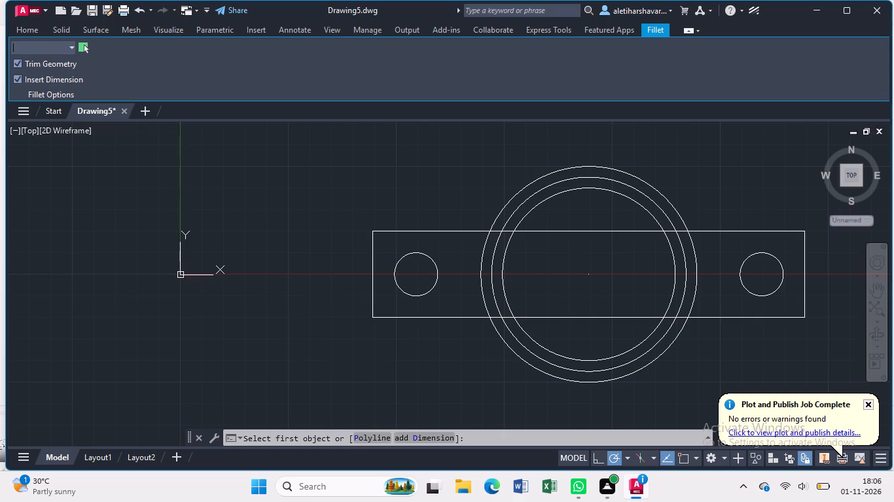
{"action": "key", "text": "5"}
{"action": "key", "text": "Return"}
{"action": "left_click", "coordinate": [372, 243]}
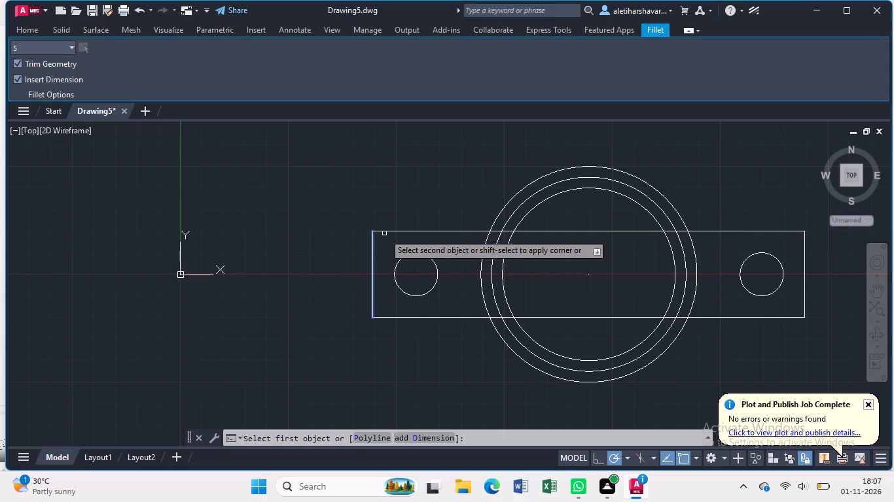
{"action": "left_click", "coordinate": [387, 231]}
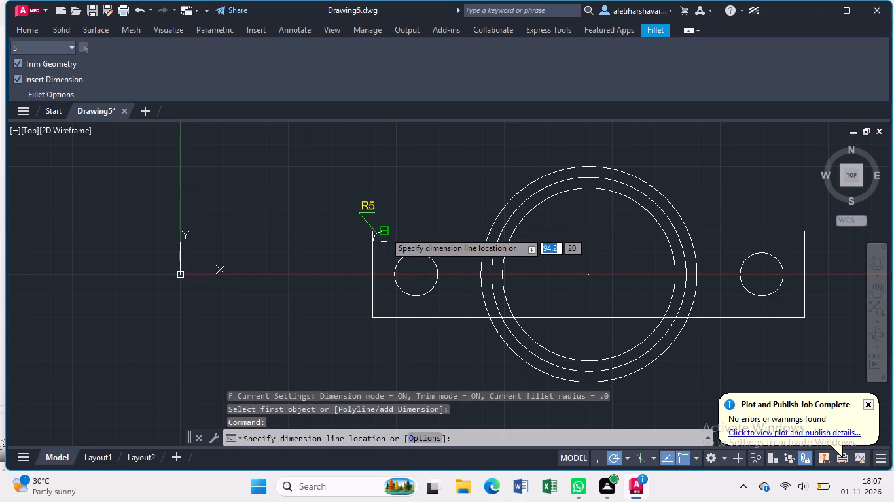
{"action": "key", "text": "Return"}
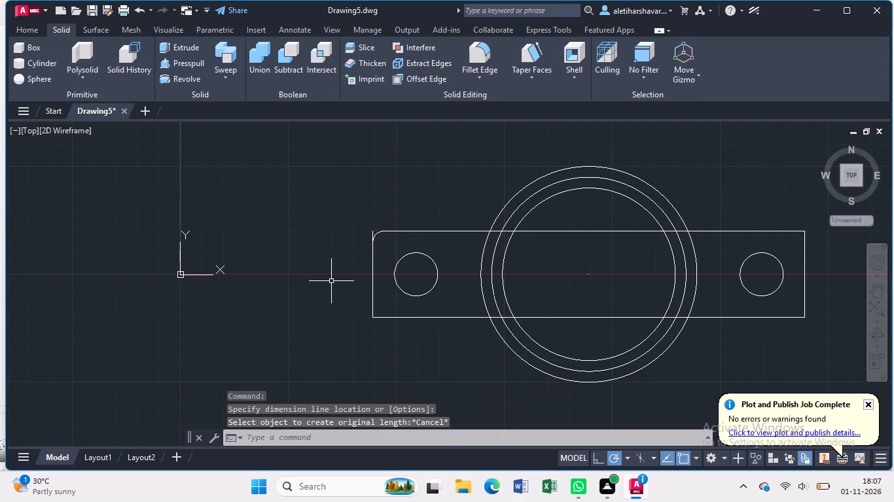
Fillet the rectangle's lower-left corner with the same radius of 5, without adding a dimension.
{"action": "key", "text": "f"}
{"action": "key", "text": "Return"}
{"action": "left_click", "coordinate": [372, 305]}
{"action": "left_click", "coordinate": [385, 319]}
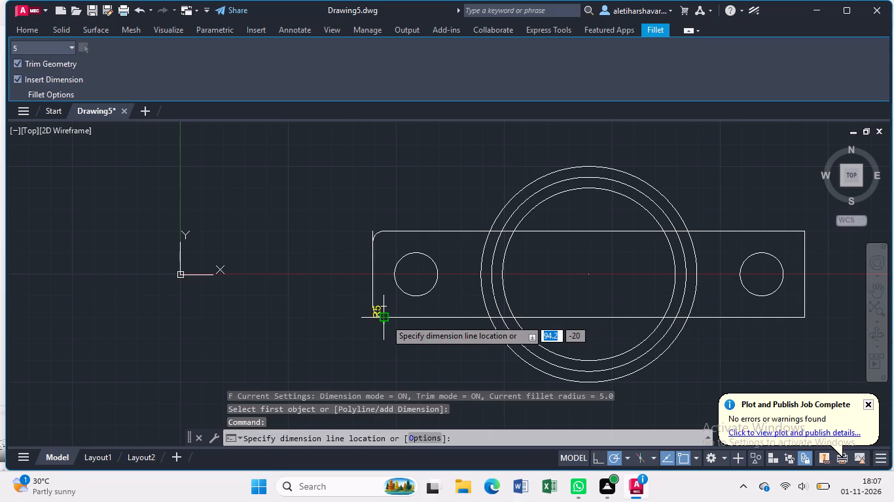
{"action": "key", "text": "Return"}
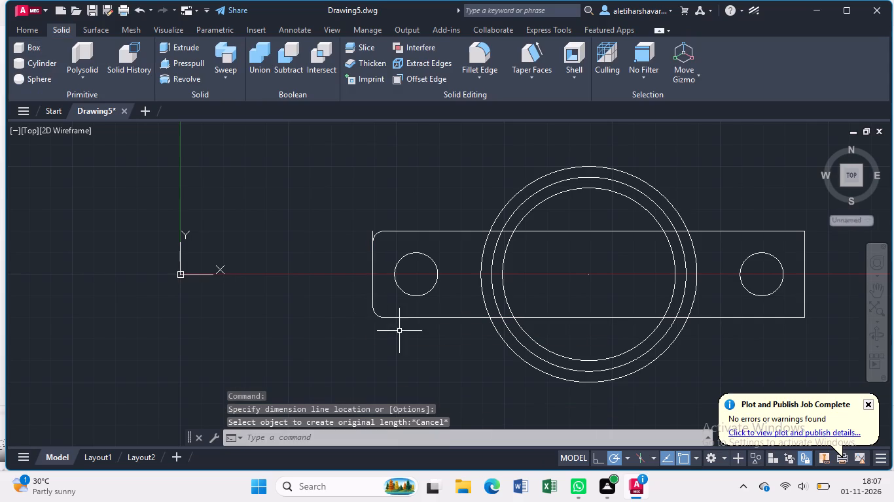
Fillet the rectangle's upper-right corner with radius 5, without adding a dimension.
{"action": "middle_click_drag", "start_coordinate": [603, 282], "coordinate": [371, 299]}
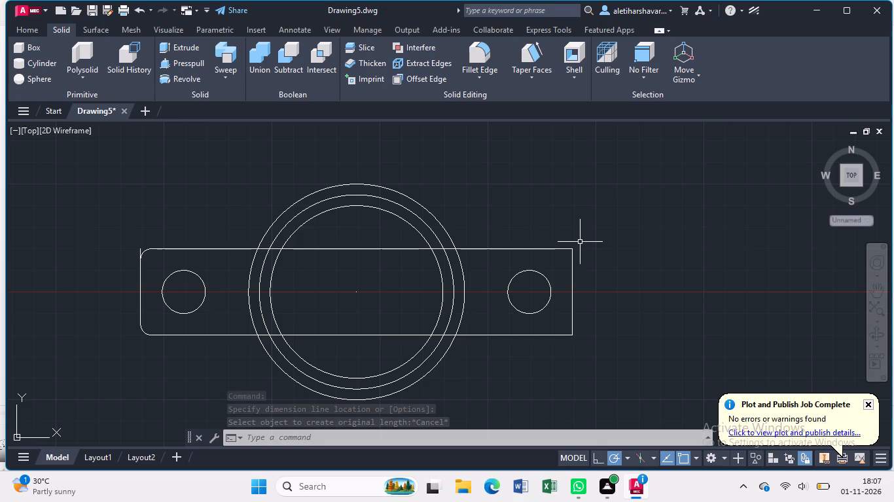
{"action": "key", "text": "f"}
{"action": "key", "text": "Return"}
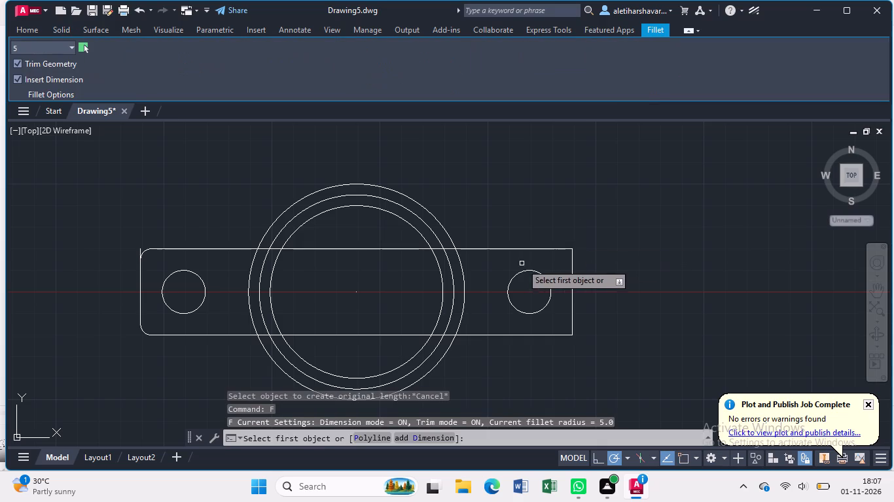
{"action": "left_click", "coordinate": [564, 250]}
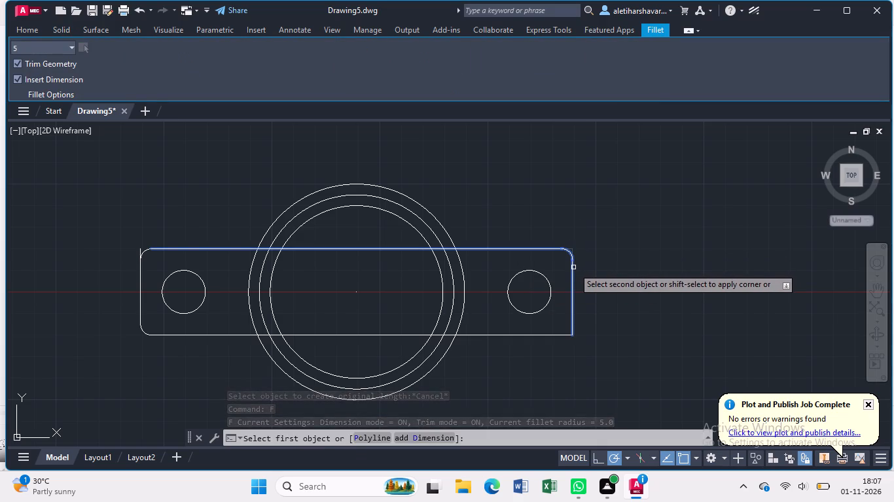
{"action": "left_click", "coordinate": [573, 267]}
{"action": "key", "text": "Return"}
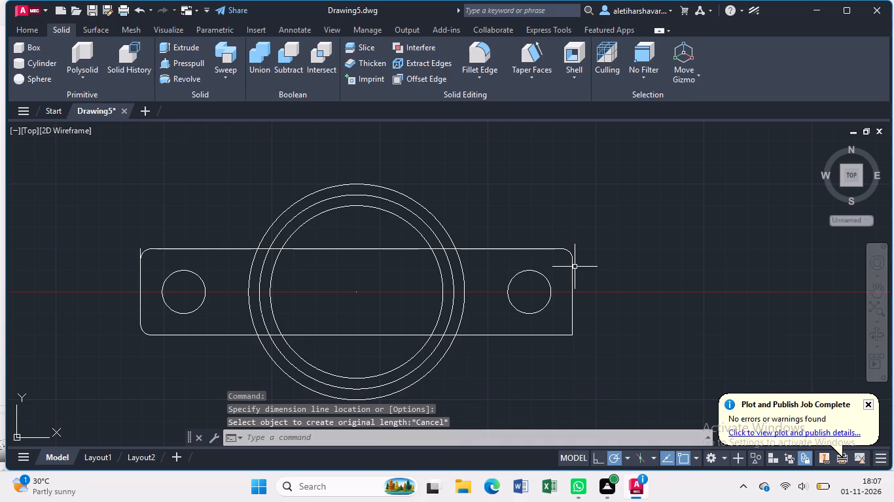
Fillet the rectangle's lower-right corner with radius 5, without adding a dimension.
{"action": "key", "text": "f"}
{"action": "key", "text": "Return"}
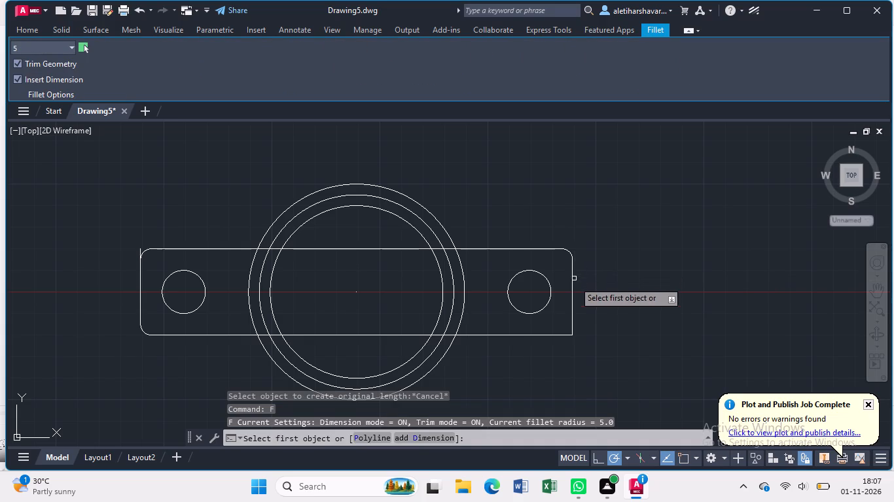
{"action": "left_click", "coordinate": [573, 320]}
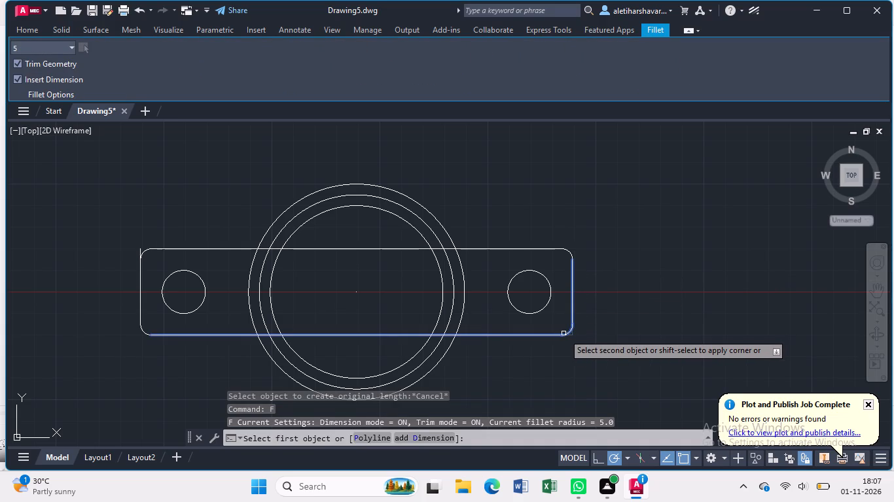
{"action": "left_click", "coordinate": [561, 336]}
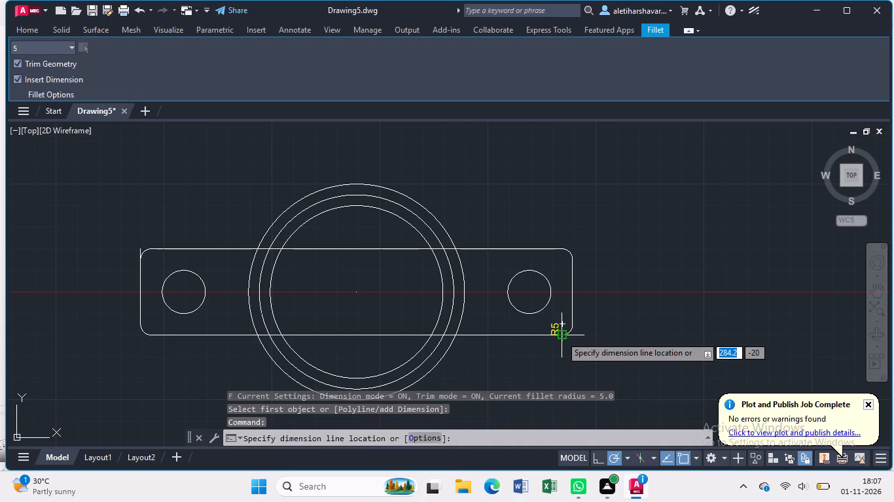
{"action": "key", "text": "Return"}
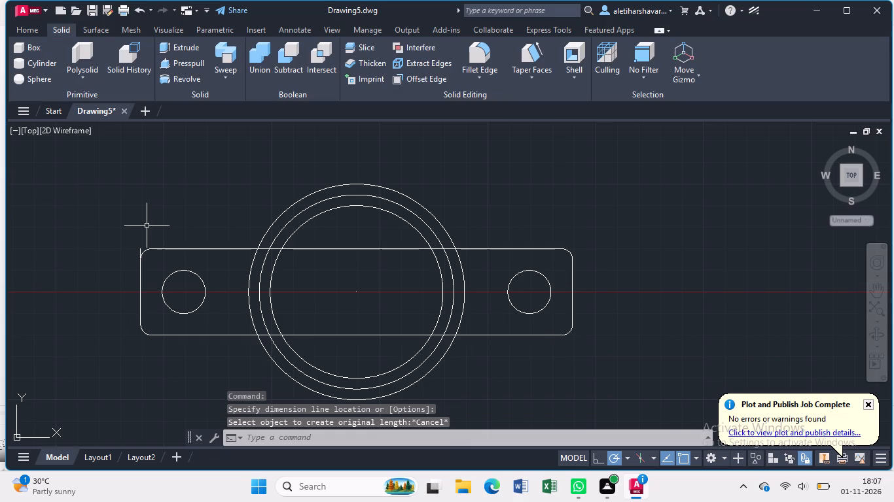
Trim the leftover line stub projecting above the rectangle's upper-left rounded corner.
{"action": "type", "text": "tr"}
{"action": "key", "text": "Return"}
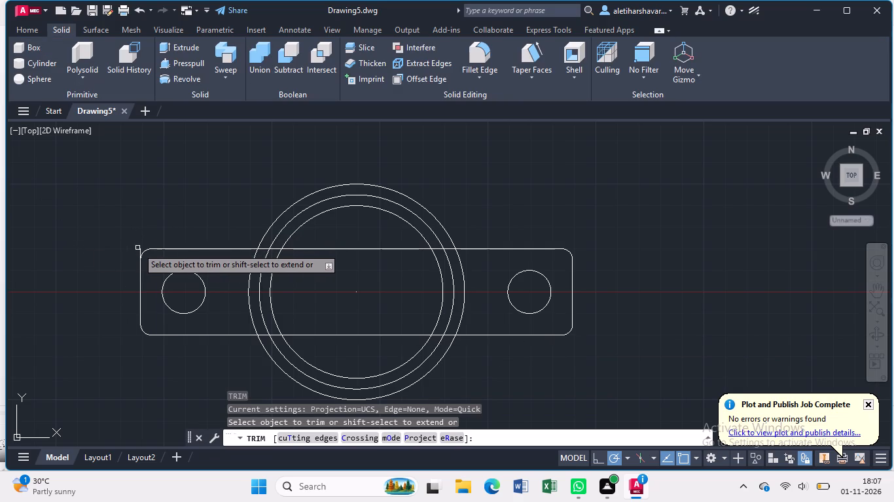
{"action": "left_click", "coordinate": [139, 250]}
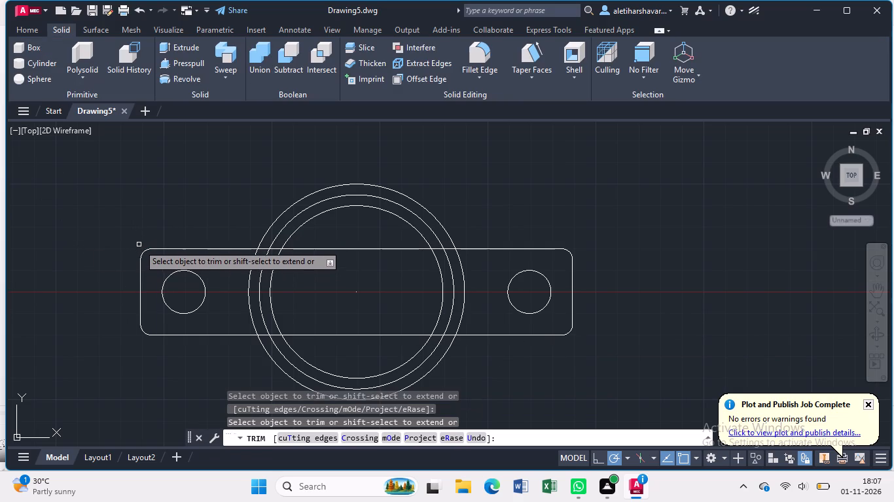
{"action": "key", "text": "Escape"}
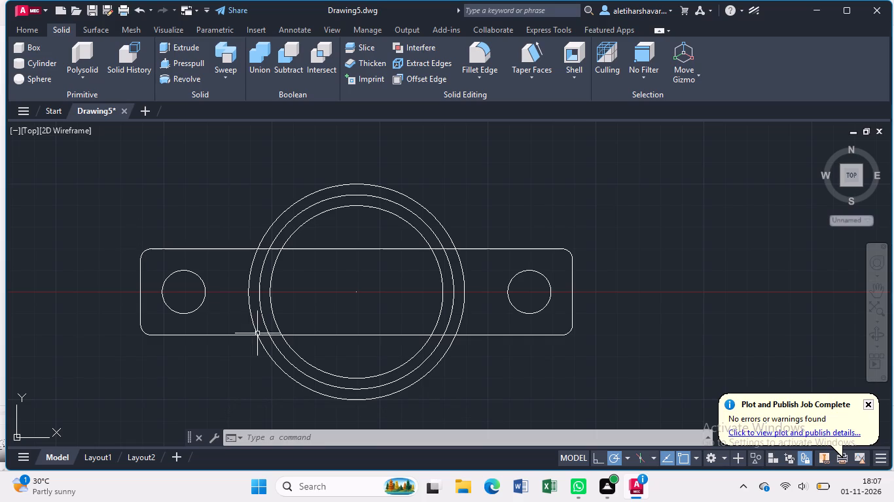
Trim all segments of the rectangle's upper and lower edges that lie inside the outermost concentric circle.
{"action": "type", "text": "tr"}
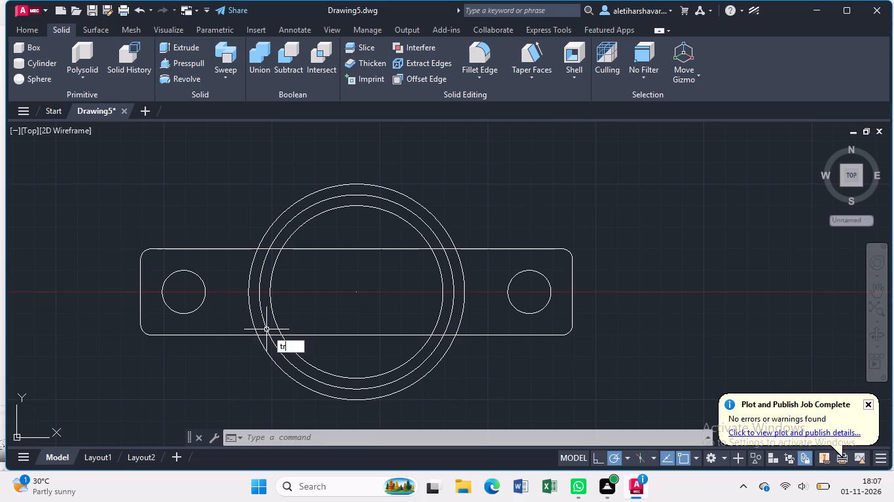
{"action": "key", "text": "Return"}
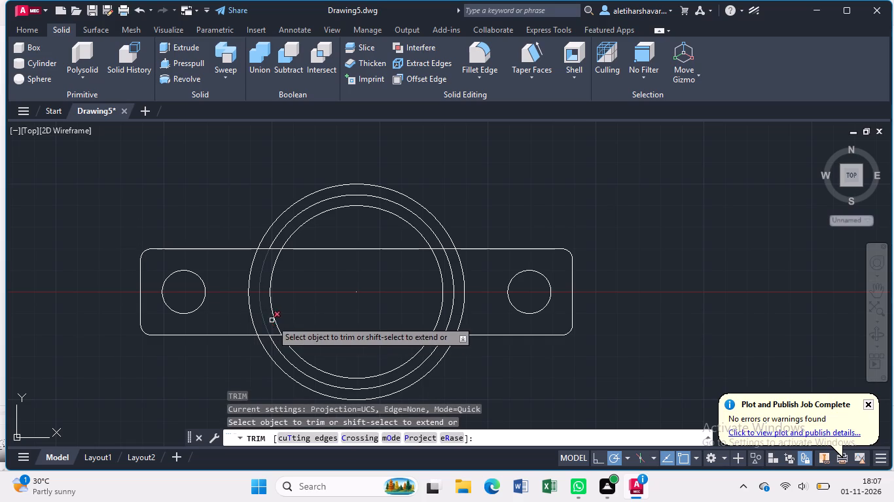
{"action": "left_click", "coordinate": [336, 250]}
{"action": "left_click", "coordinate": [367, 333]}
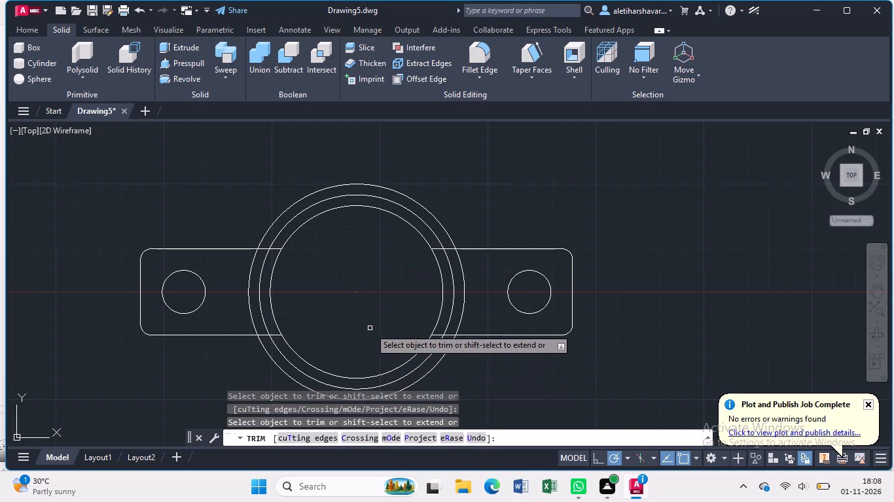
{"action": "left_click", "coordinate": [437, 249]}
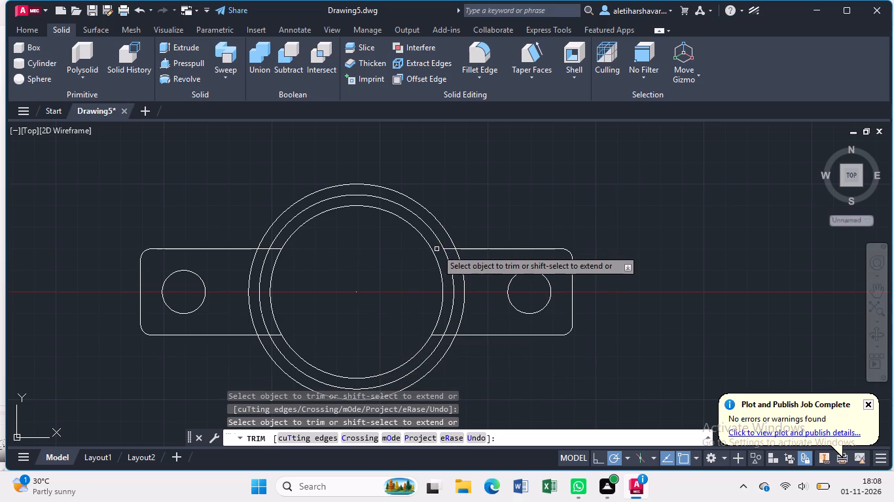
{"action": "left_click", "coordinate": [446, 249]}
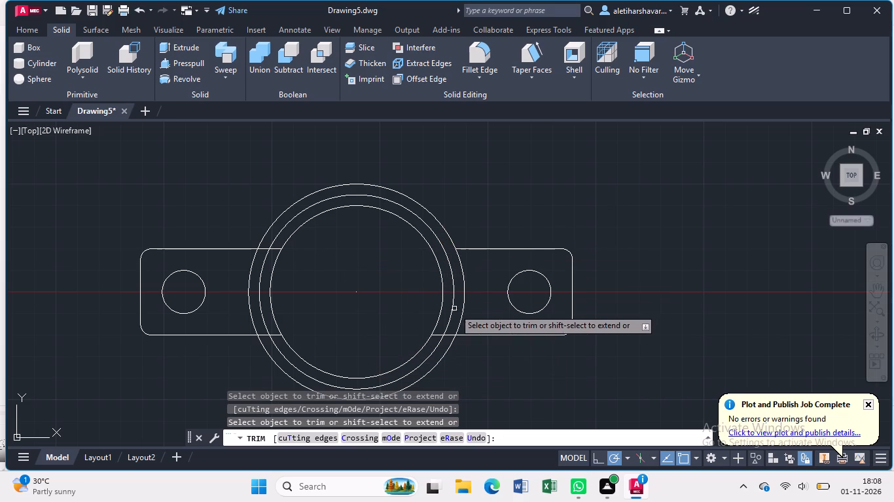
{"action": "left_click", "coordinate": [450, 336]}
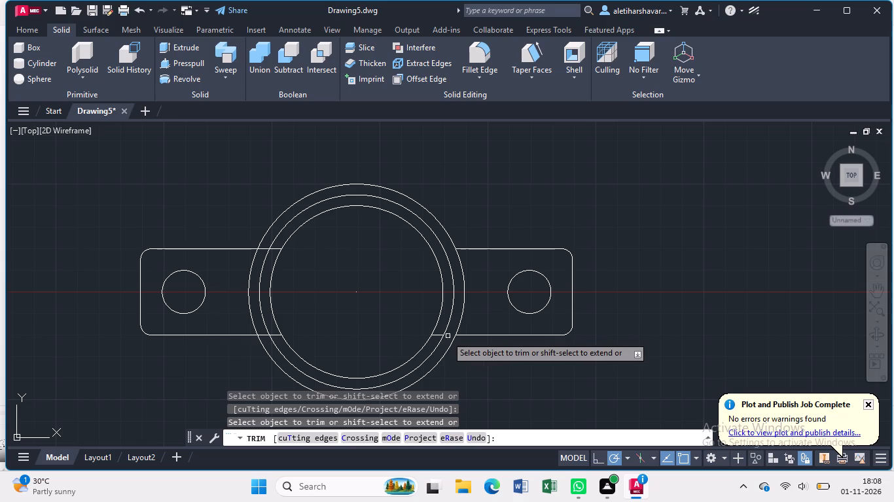
{"action": "left_click", "coordinate": [440, 336]}
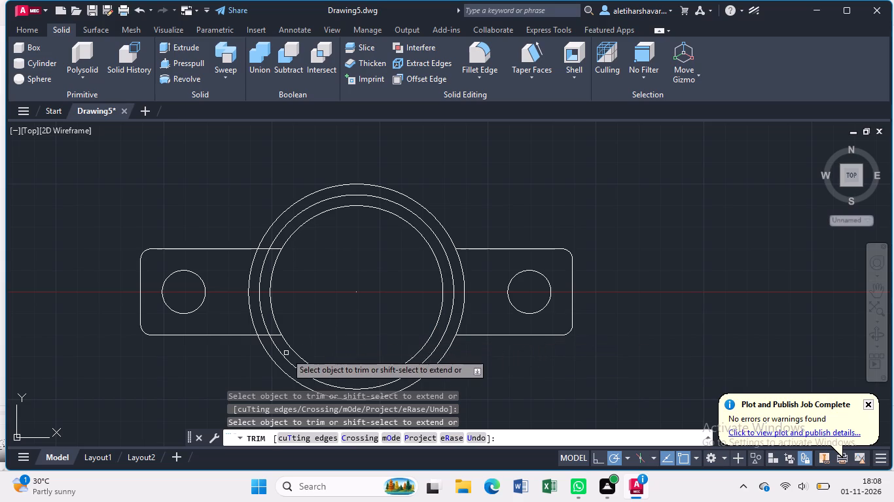
{"action": "left_click", "coordinate": [274, 337]}
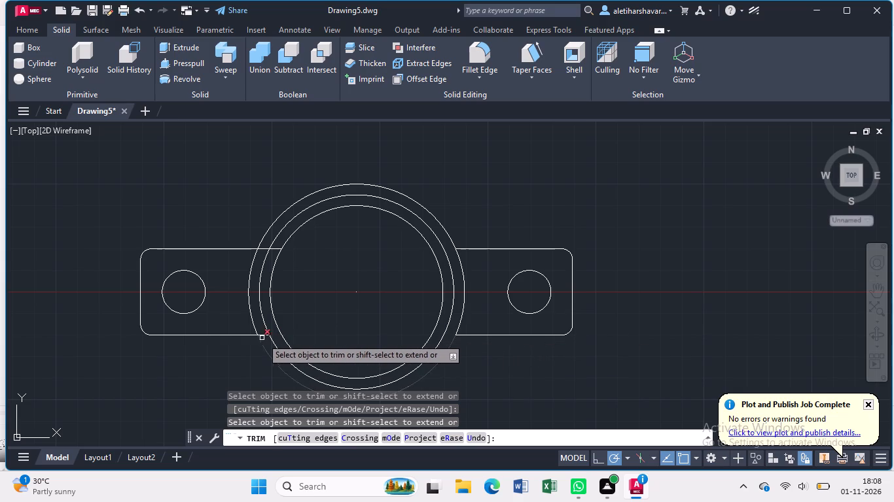
{"action": "left_click", "coordinate": [264, 335]}
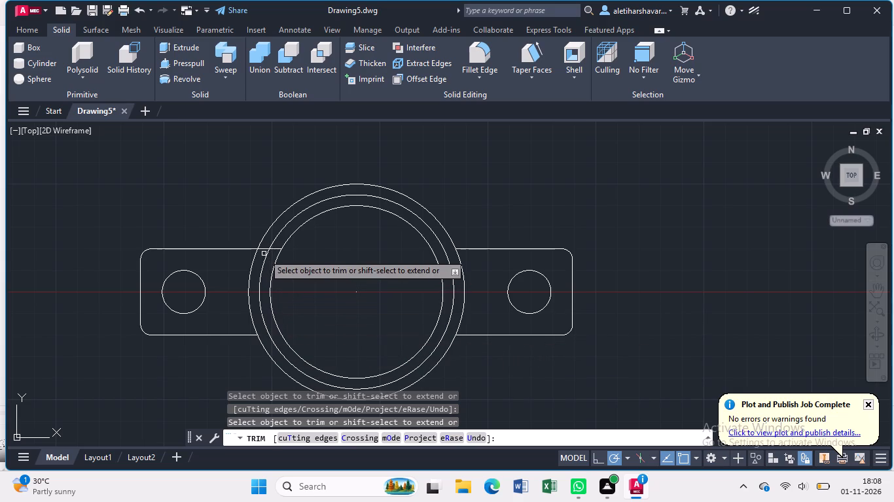
{"action": "left_click", "coordinate": [264, 250]}
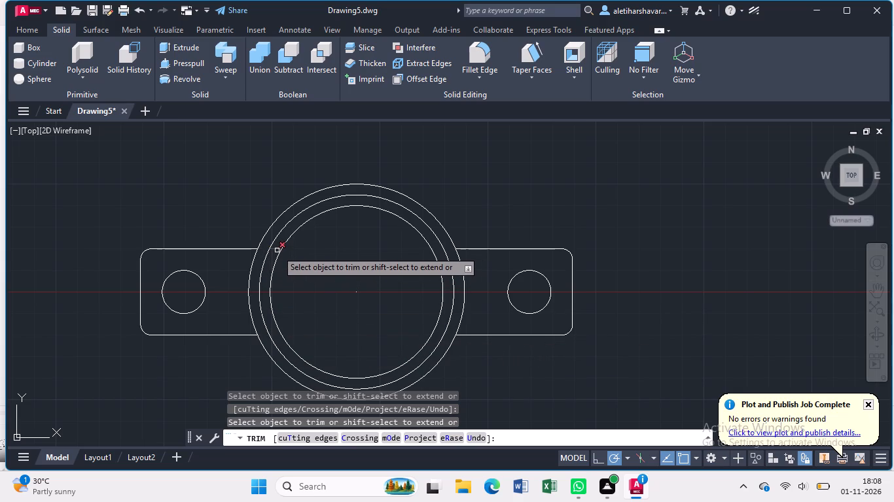
{"action": "left_click", "coordinate": [277, 250]}
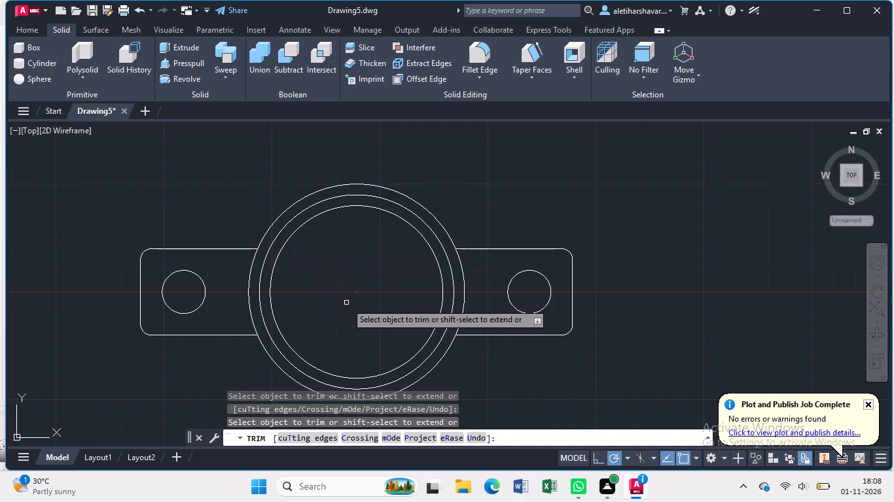
{"action": "key", "text": "Escape"}
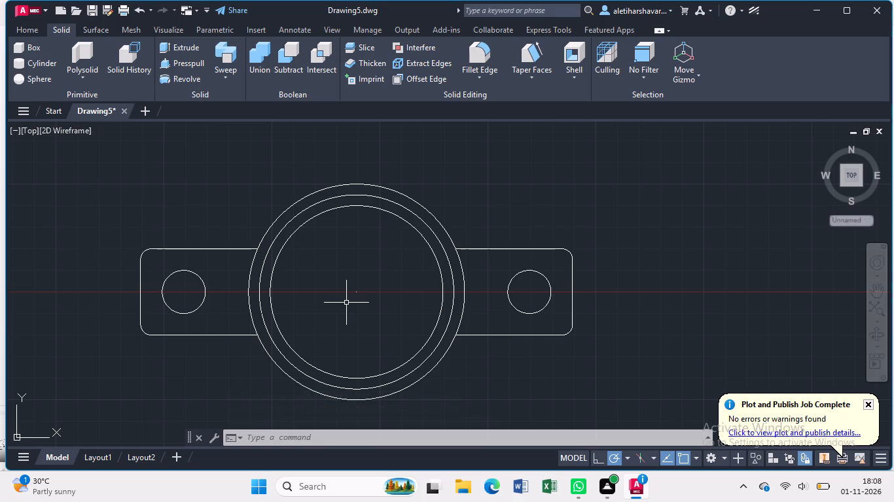
Switch the model view to SW Isometric.
{"action": "left_click", "coordinate": [27, 130]}
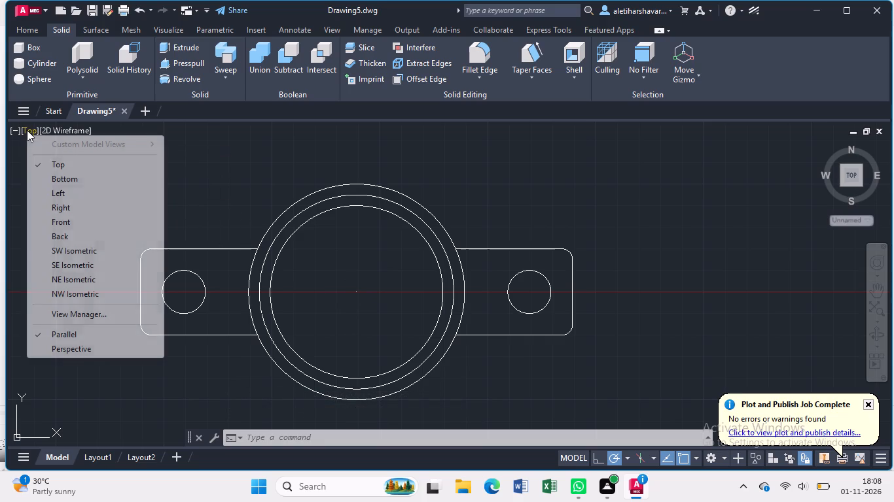
{"action": "left_click", "coordinate": [64, 203]}
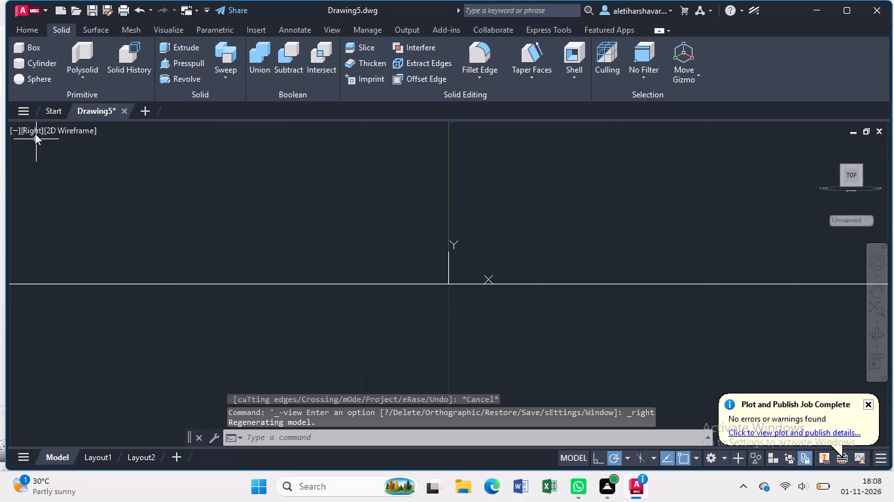
{"action": "left_click", "coordinate": [34, 132]}
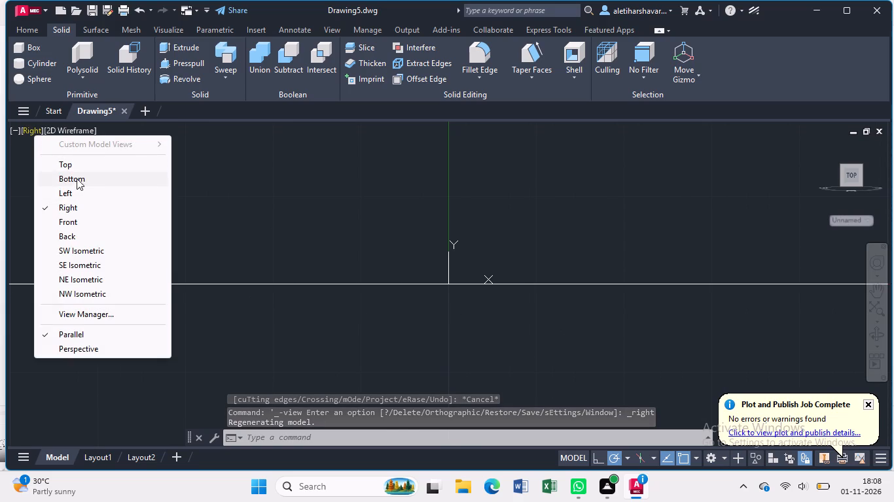
{"action": "left_click", "coordinate": [77, 178]}
{"action": "left_click", "coordinate": [39, 129]}
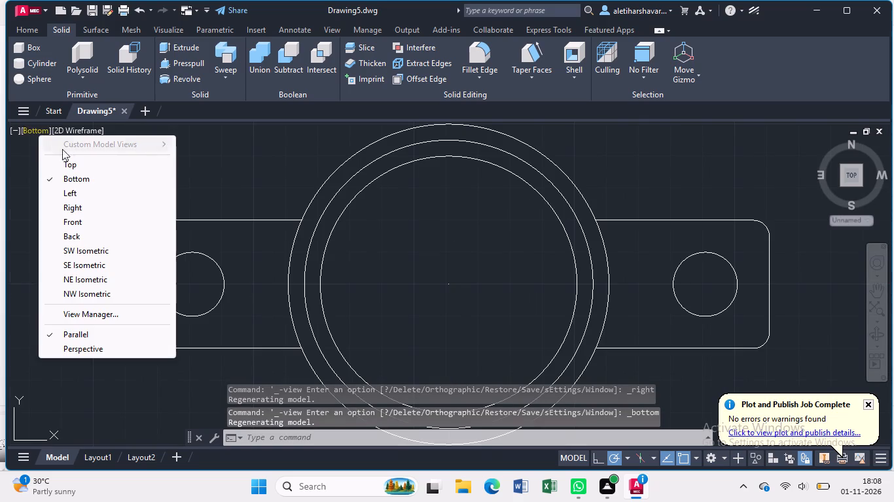
{"action": "left_click", "coordinate": [67, 160]}
{"action": "left_click", "coordinate": [29, 127]}
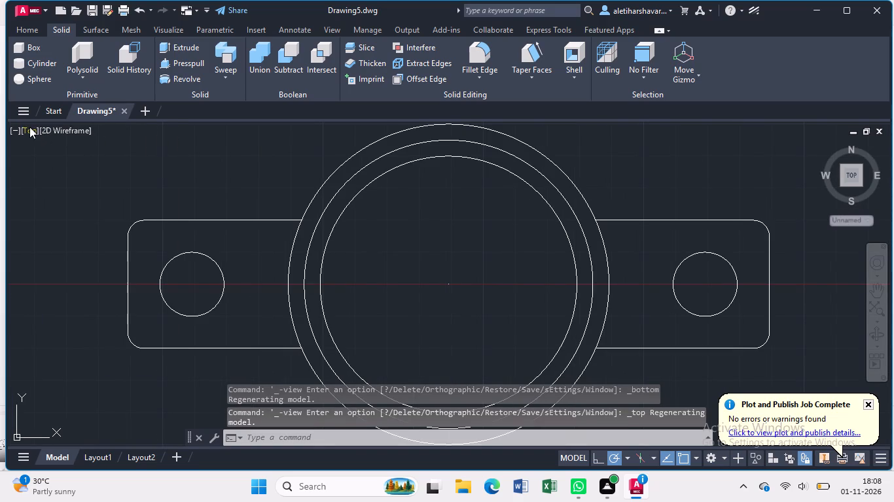
{"action": "left_click", "coordinate": [100, 246]}
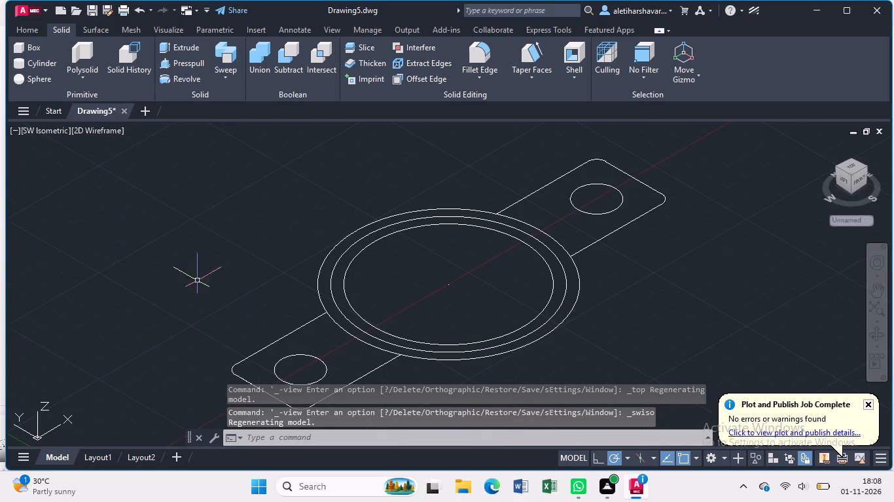
Draw a line from the concentric circles' centre straight down along the negative Z axis, entering 90 as its length.
{"action": "middle_click_drag", "start_coordinate": [625, 350], "coordinate": [590, 328]}
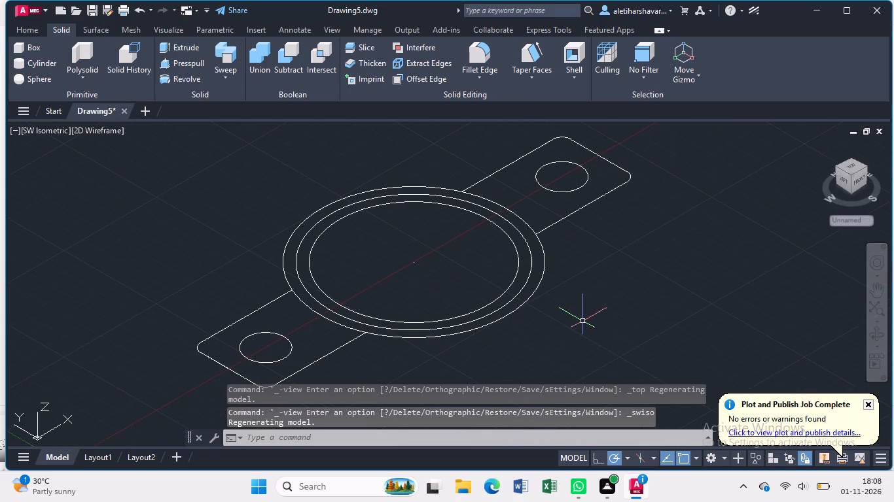
{"action": "scroll", "coordinate": [579, 318], "scroll_direction": "down", "scroll_amount": 2}
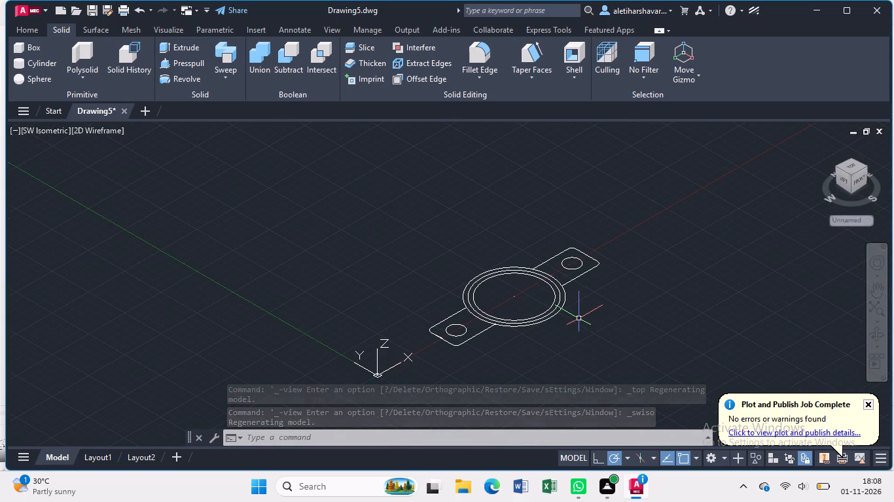
{"action": "middle_click_drag", "start_coordinate": [594, 330], "coordinate": [587, 330]}
{"action": "middle_click_drag", "start_coordinate": [587, 327], "coordinate": [503, 288]}
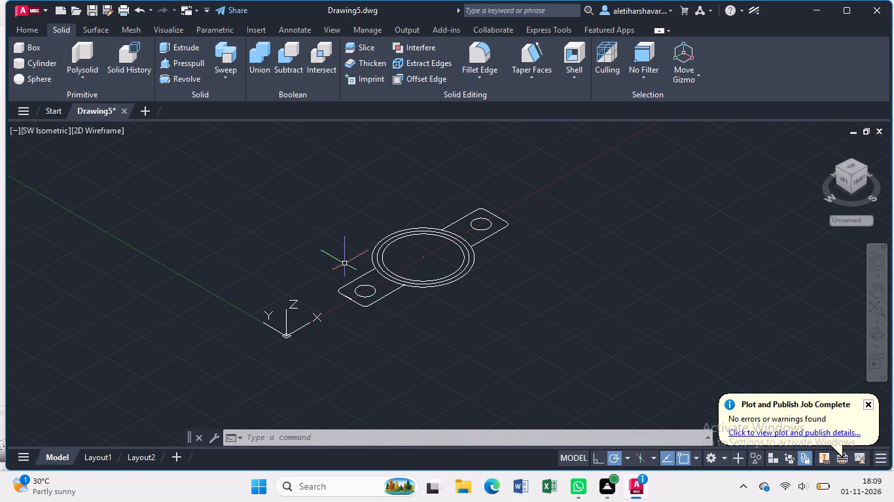
{"action": "key", "text": "l"}
{"action": "key", "text": "Return"}
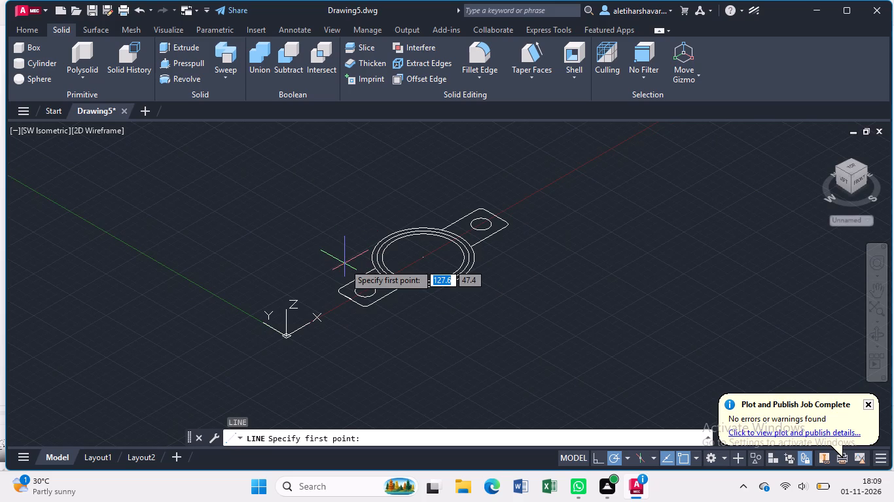
{"action": "left_click", "coordinate": [420, 258]}
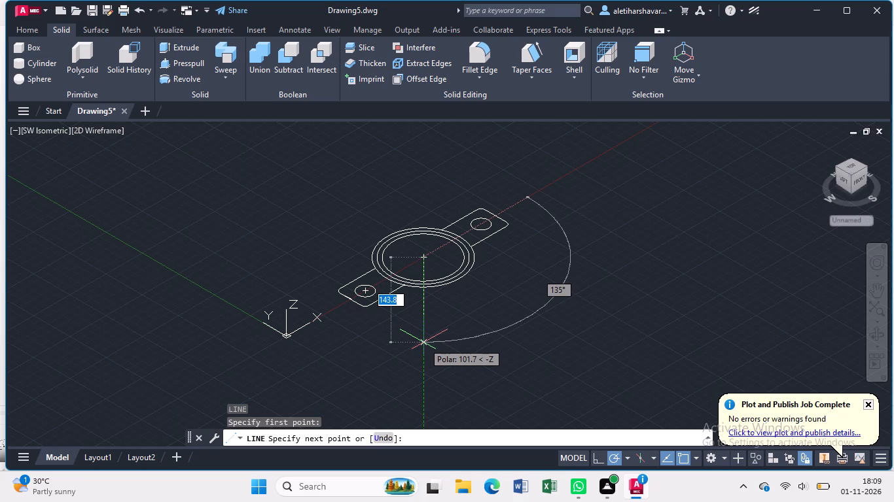
{"action": "type", "text": "90"}
{"action": "key", "text": "Return"}
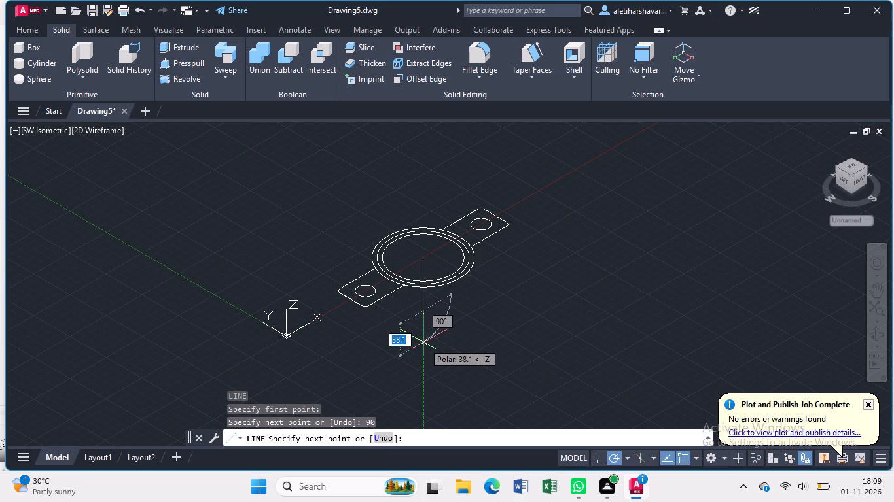
{"action": "key", "text": "Escape"}
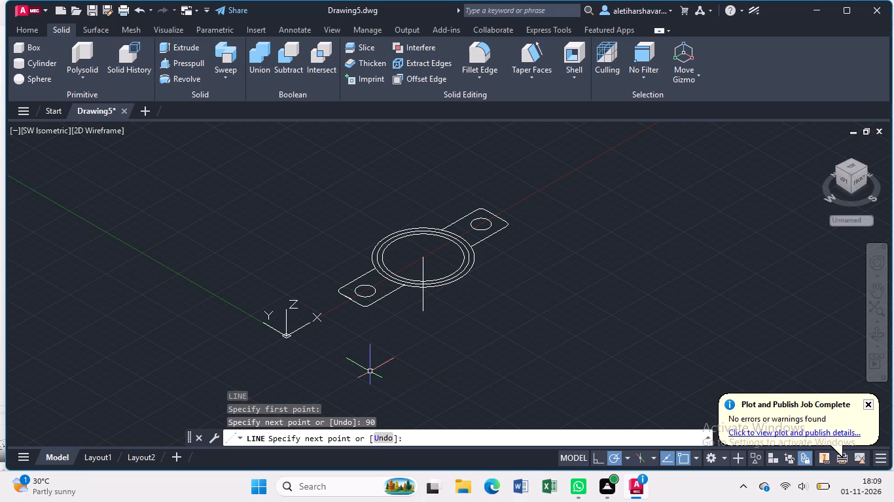
Copy the selected concentric circles, tab edges and holes from the circles' centre to the lower end of the 90-long vertical line.
{"action": "scroll", "coordinate": [440, 295], "scroll_direction": "up", "scroll_amount": 2}
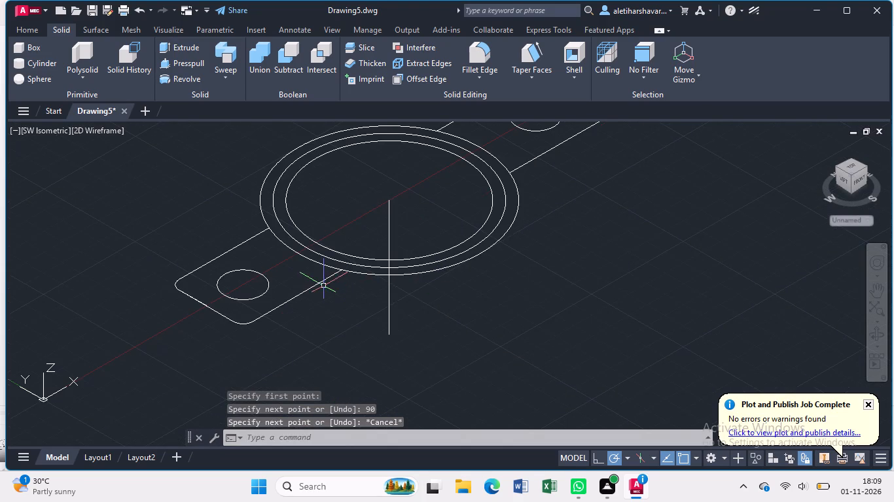
{"action": "left_click", "coordinate": [315, 284]}
{"action": "left_click", "coordinate": [268, 278]}
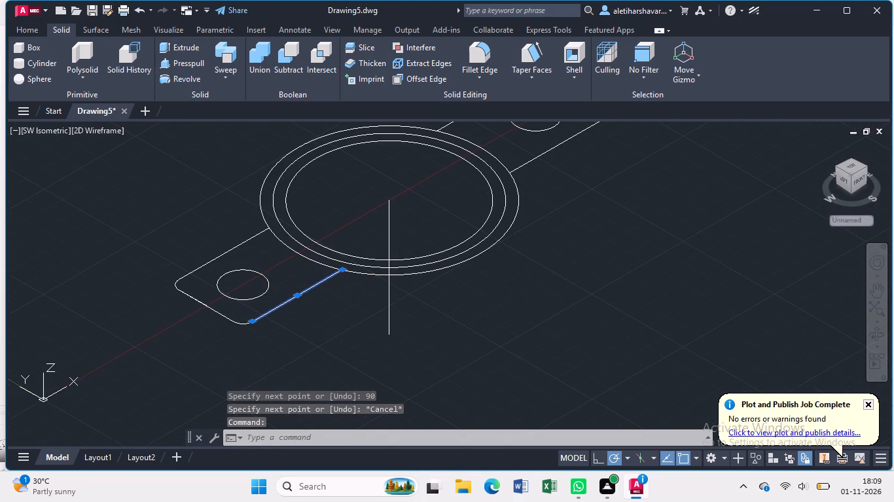
{"action": "left_click", "coordinate": [217, 254]}
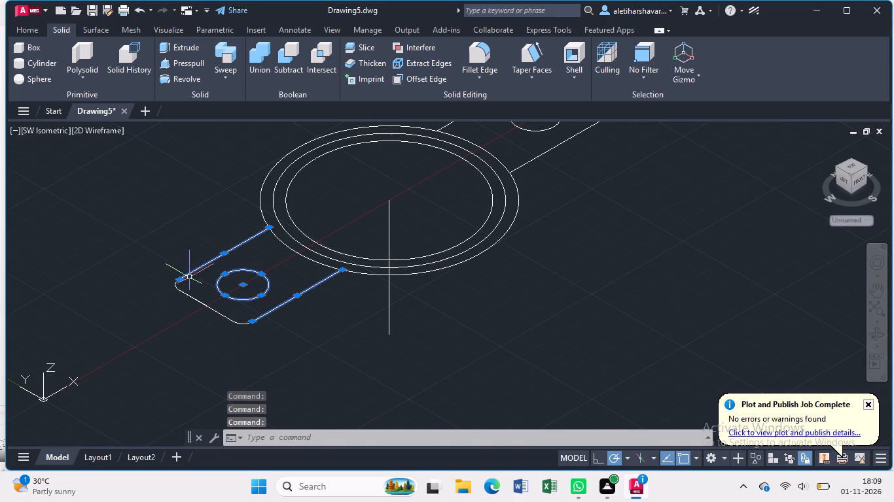
{"action": "left_click", "coordinate": [177, 288]}
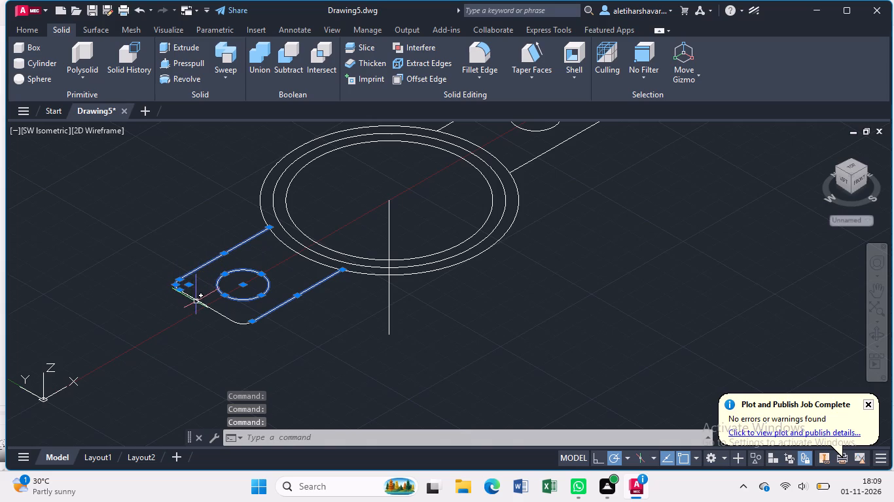
{"action": "left_click", "coordinate": [196, 301]}
{"action": "left_click", "coordinate": [293, 250]}
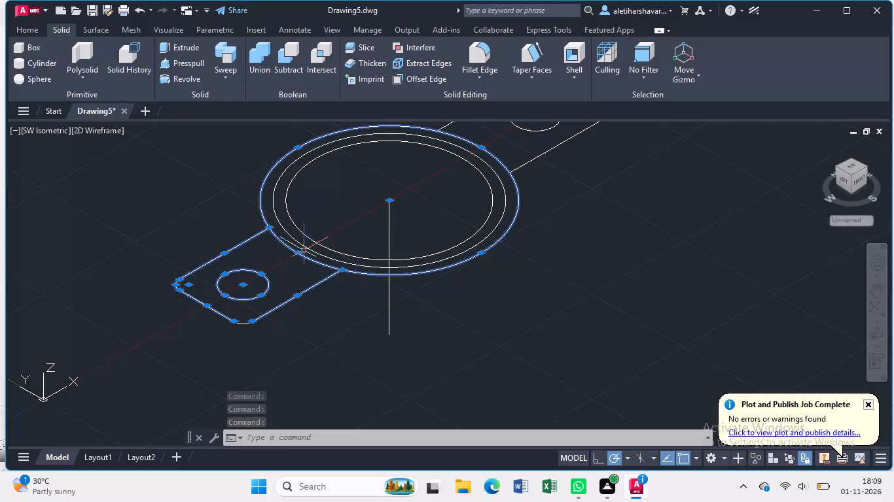
{"action": "left_click", "coordinate": [305, 247]}
{"action": "left_click", "coordinate": [313, 239]}
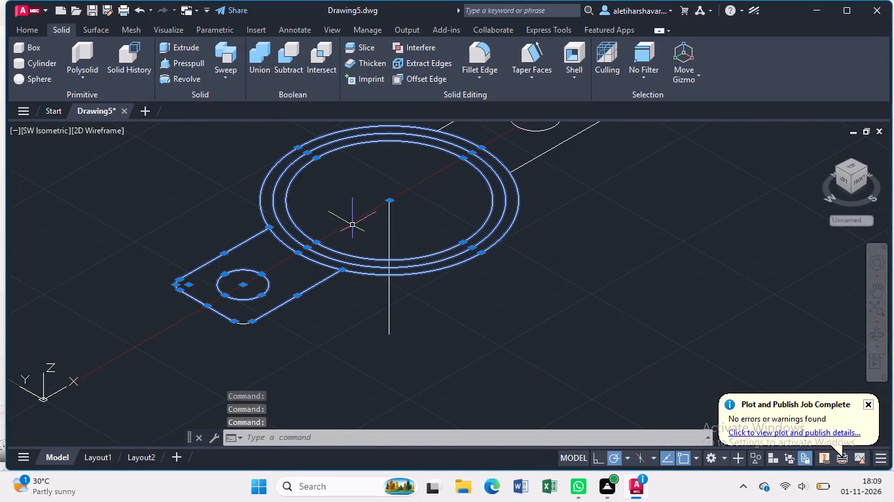
{"action": "scroll", "coordinate": [353, 225], "scroll_direction": "down", "scroll_amount": 1}
{"action": "left_click", "coordinate": [442, 144]}
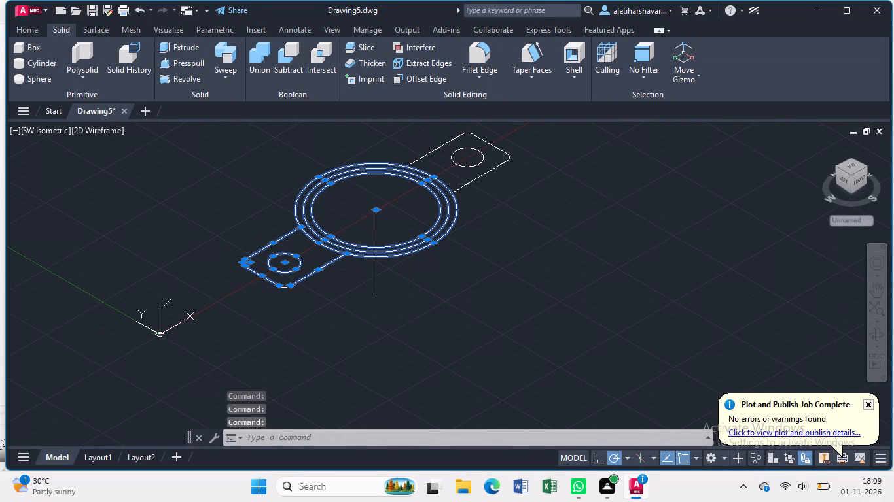
{"action": "left_click", "coordinate": [470, 133]}
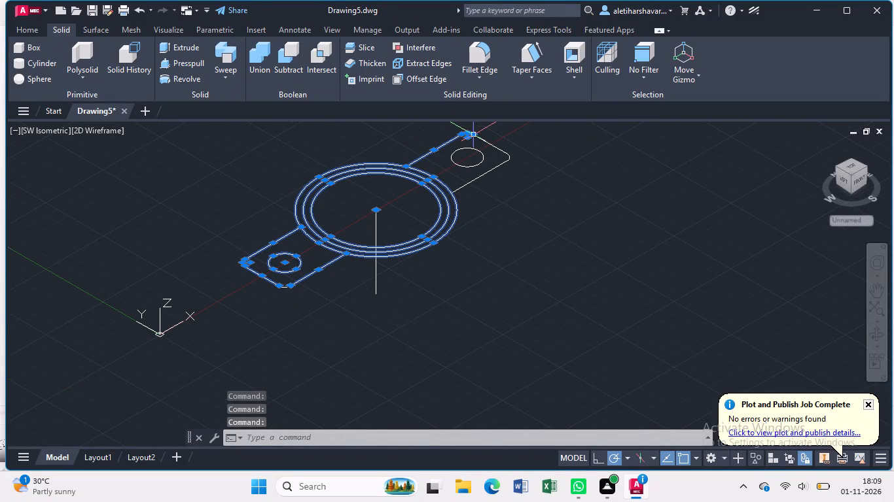
{"action": "left_click", "coordinate": [482, 140]}
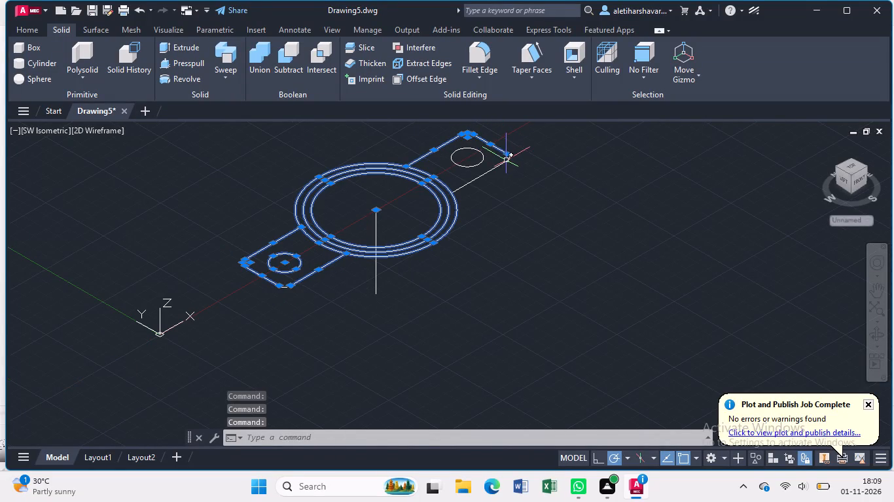
{"action": "left_click", "coordinate": [507, 159]}
{"action": "left_click", "coordinate": [498, 168]}
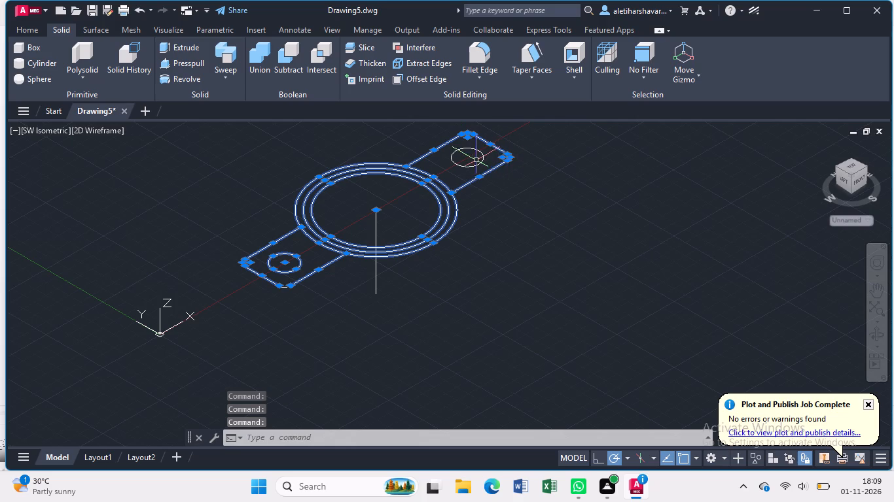
{"action": "left_click", "coordinate": [476, 159]}
{"action": "left_click", "coordinate": [485, 153]}
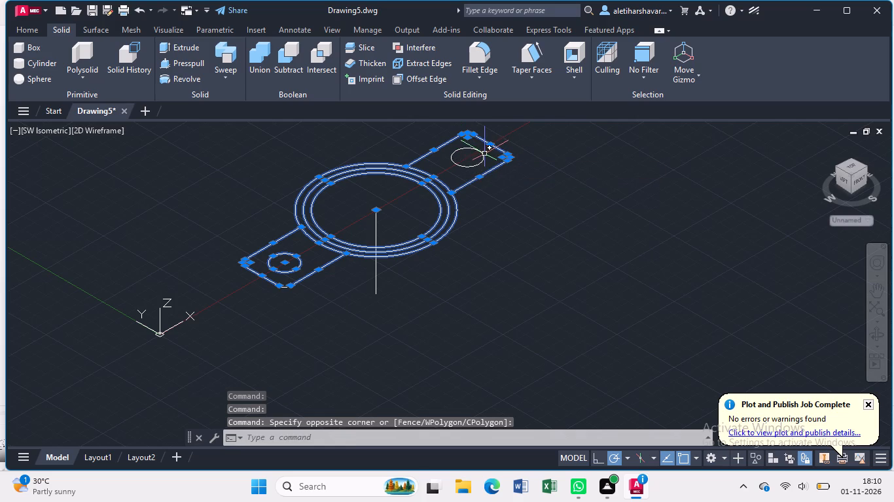
{"action": "left_click", "coordinate": [483, 156]}
{"action": "type", "text": "co"}
{"action": "key", "text": "Return"}
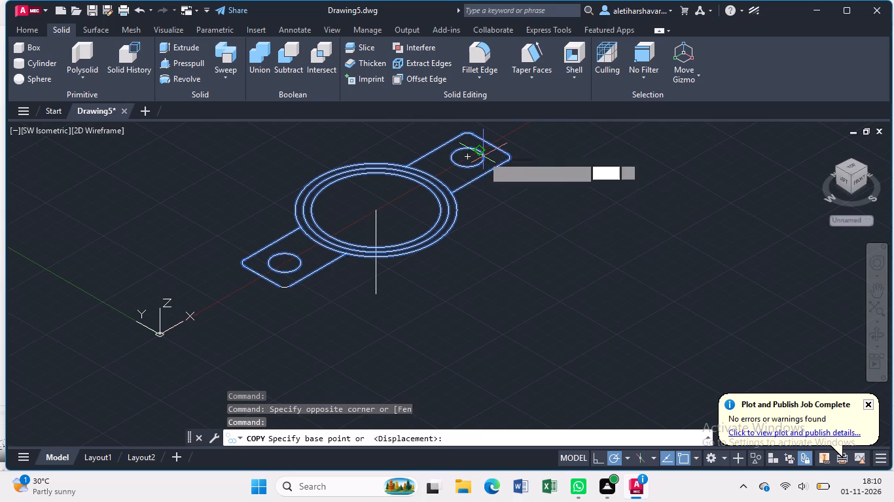
{"action": "left_click", "coordinate": [376, 211]}
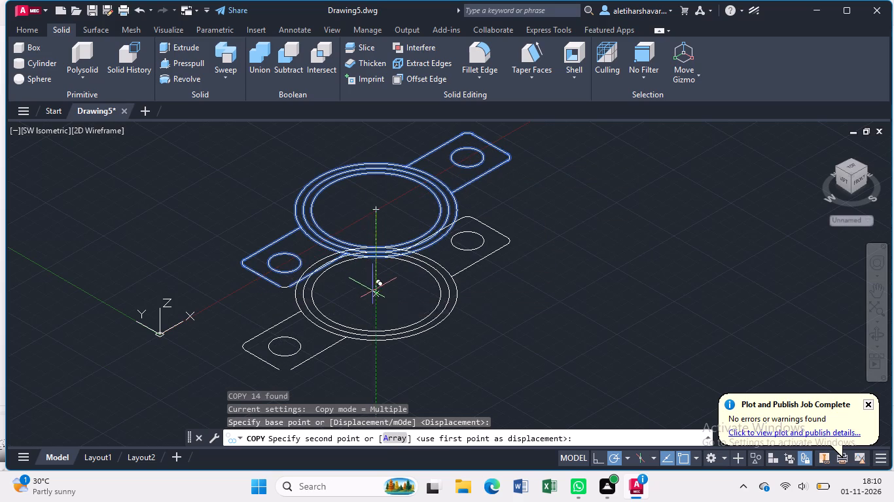
{"action": "left_click", "coordinate": [376, 295]}
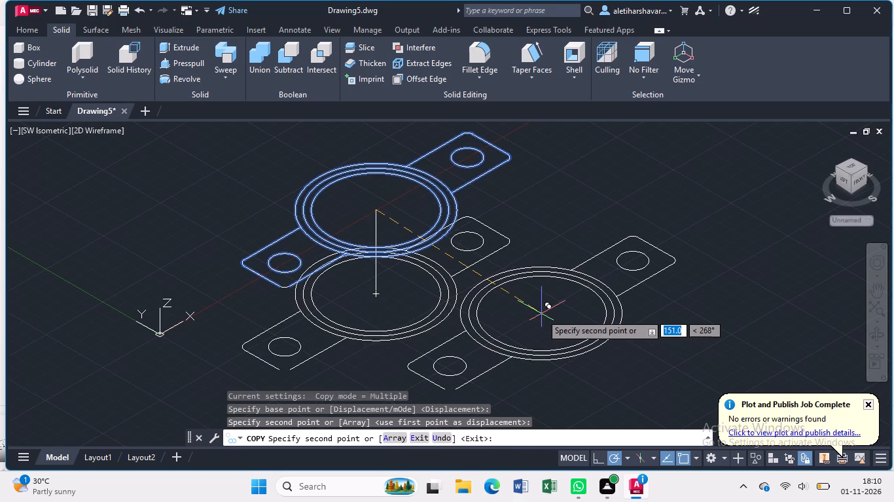
{"action": "key", "text": "Escape"}
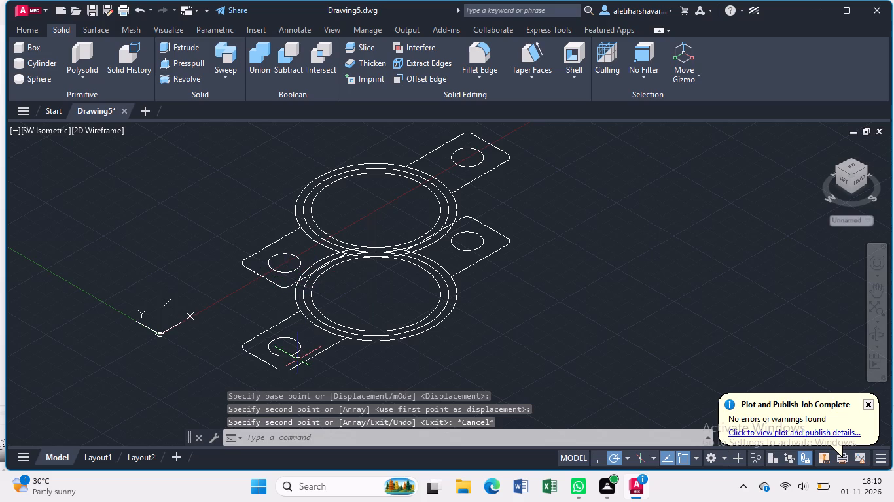
Fillet the open corner of the lower copy's near tab with radius 5, without placing the dimension.
{"action": "key", "text": "f"}
{"action": "key", "text": "Return"}
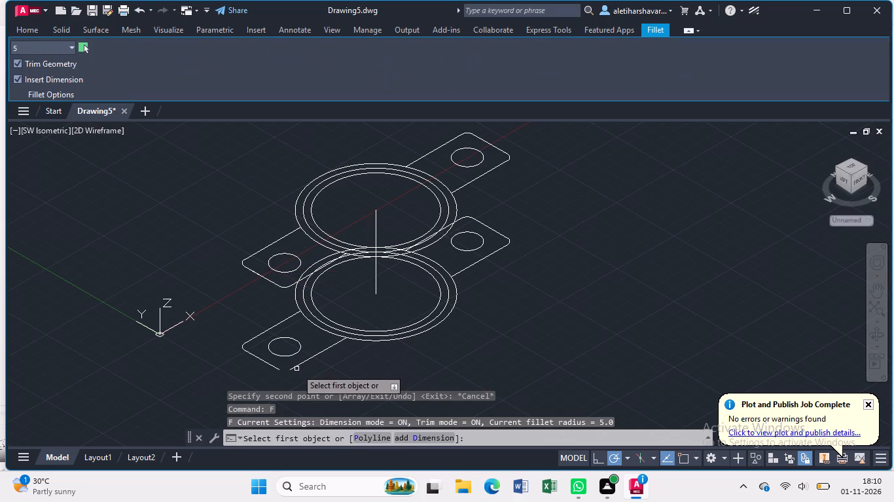
{"action": "left_click", "coordinate": [294, 369]}
{"action": "left_click", "coordinate": [268, 367]}
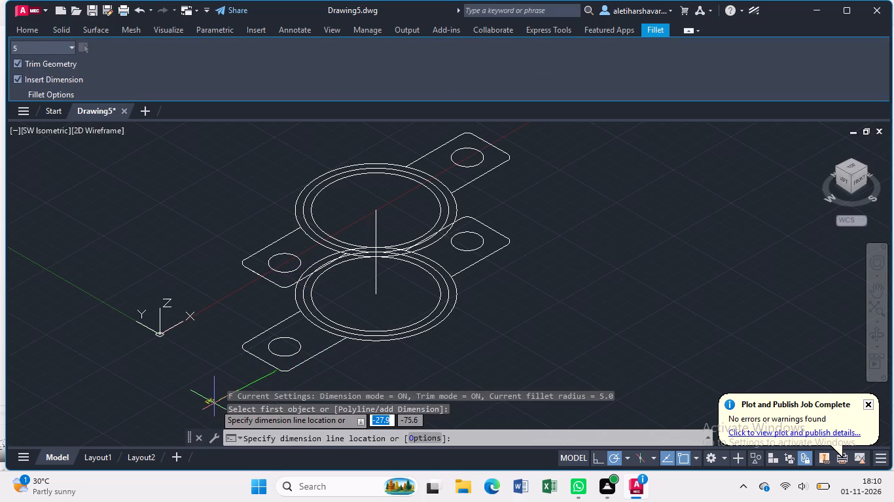
{"action": "key", "text": "Escape"}
Draw a 15-long line down negative Z from the upper circles' centre, continuing with a short marker segment about 9.3 long at 315°.
{"action": "scroll", "coordinate": [287, 380], "scroll_direction": "up", "scroll_amount": 2}
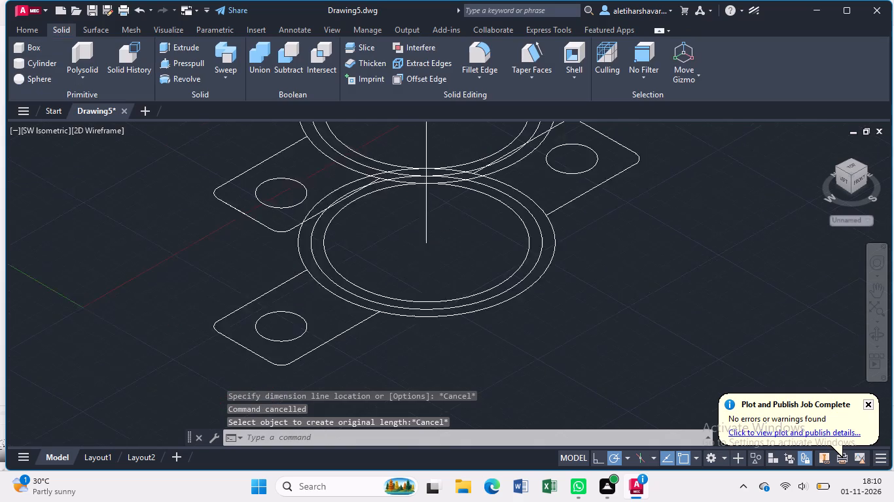
{"action": "scroll", "coordinate": [287, 380], "scroll_direction": "up", "scroll_amount": 1}
{"action": "scroll", "coordinate": [287, 380], "scroll_direction": "down", "scroll_amount": 3}
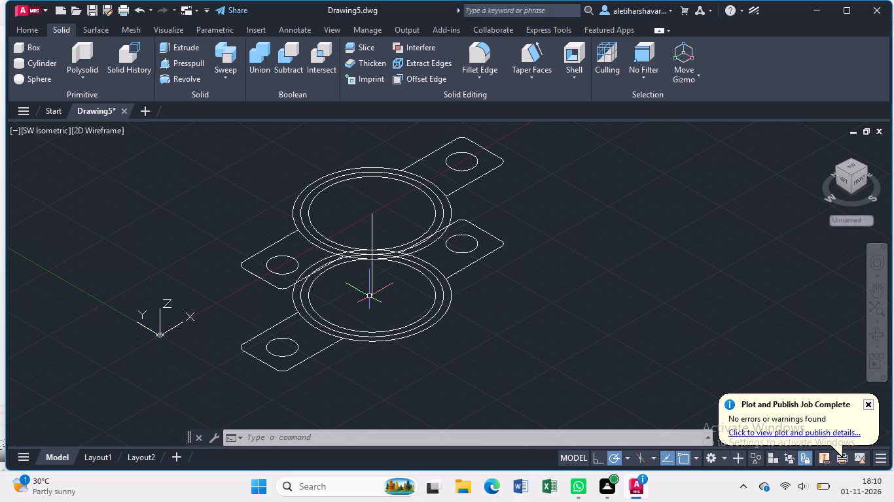
{"action": "scroll", "coordinate": [375, 235], "scroll_direction": "up", "scroll_amount": 2}
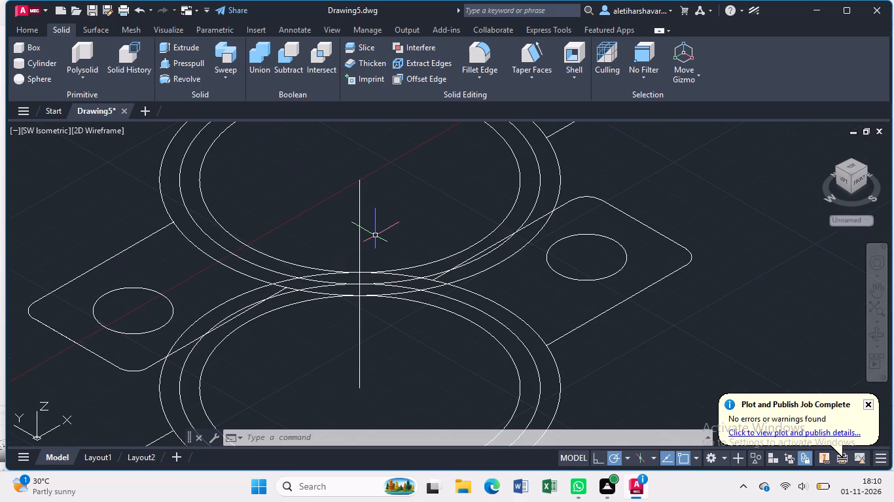
{"action": "key", "text": "l"}
{"action": "key", "text": "Return"}
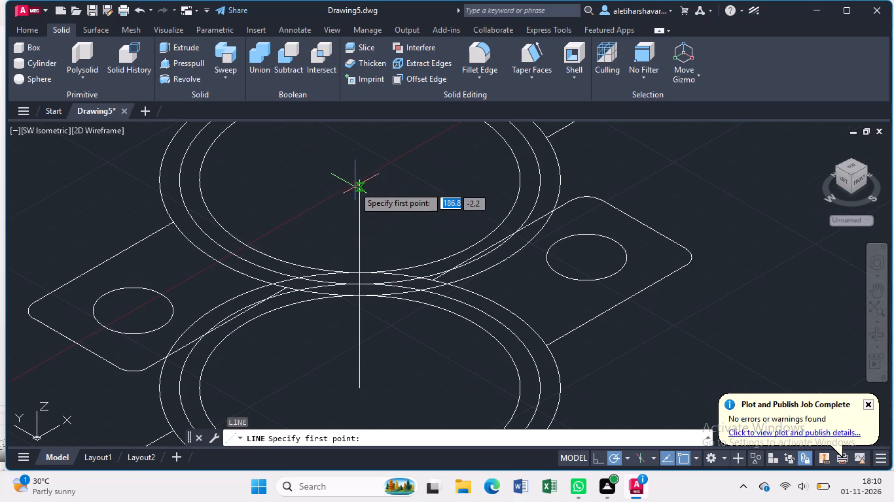
{"action": "left_click", "coordinate": [361, 180]}
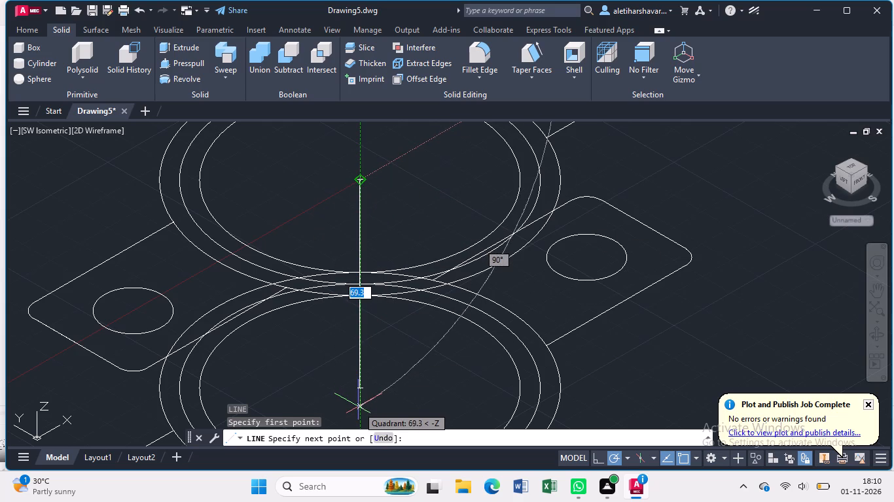
{"action": "type", "text": "15"}
{"action": "key", "text": "Return"}
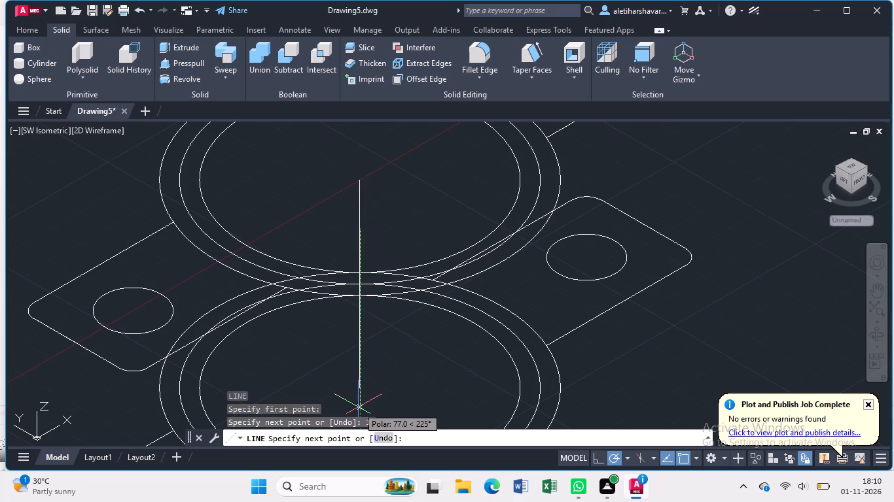
{"action": "left_click", "coordinate": [397, 232]}
{"action": "key", "text": "Escape"}
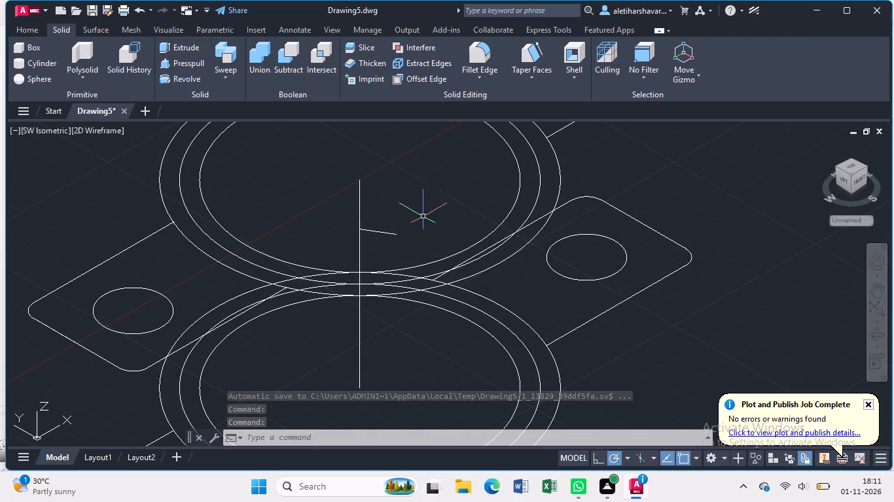
Copy the three upper concentric circles from their centre down to the end of the 15-long line, where the marker segment starts.
{"action": "left_click", "coordinate": [178, 175]}
{"action": "left_click", "coordinate": [198, 173]}
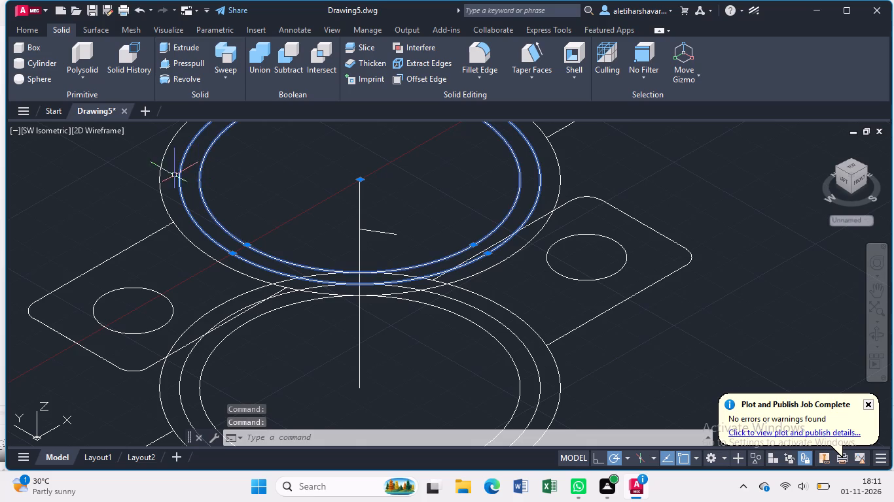
{"action": "left_click", "coordinate": [158, 184]}
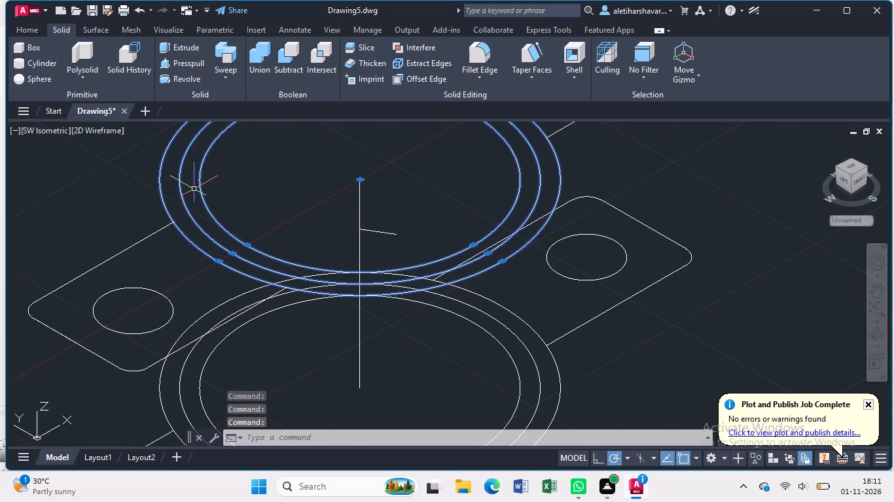
{"action": "type", "text": "co"}
{"action": "key", "text": "Return"}
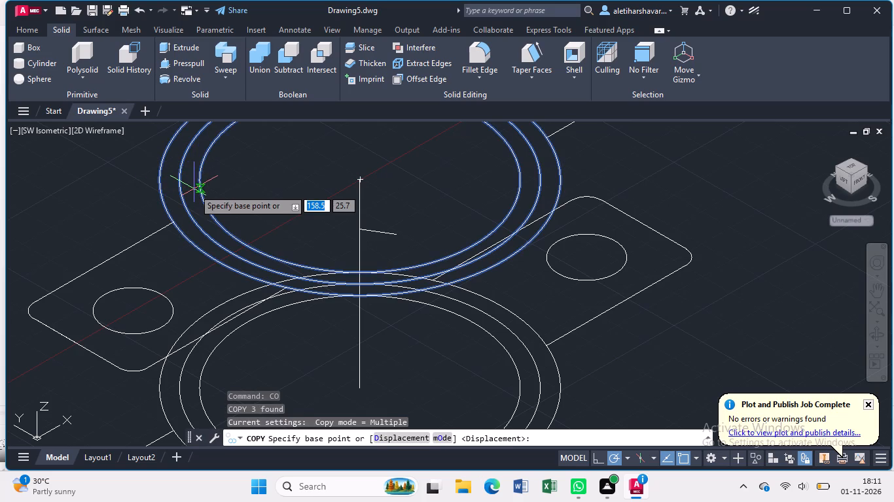
{"action": "left_click", "coordinate": [359, 182]}
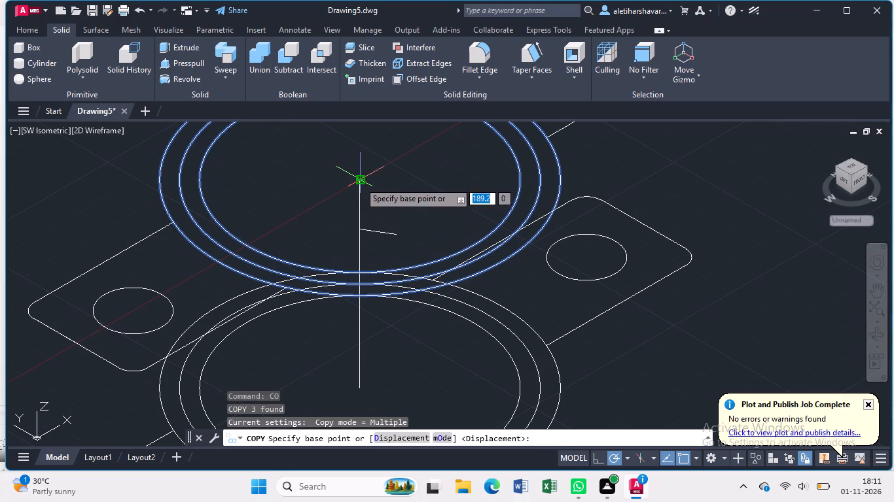
{"action": "left_click", "coordinate": [363, 231]}
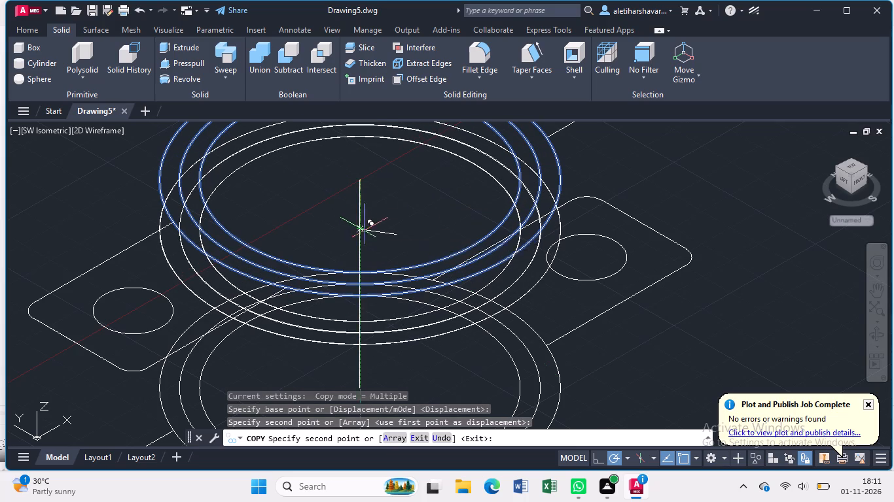
{"action": "key", "text": "Escape"}
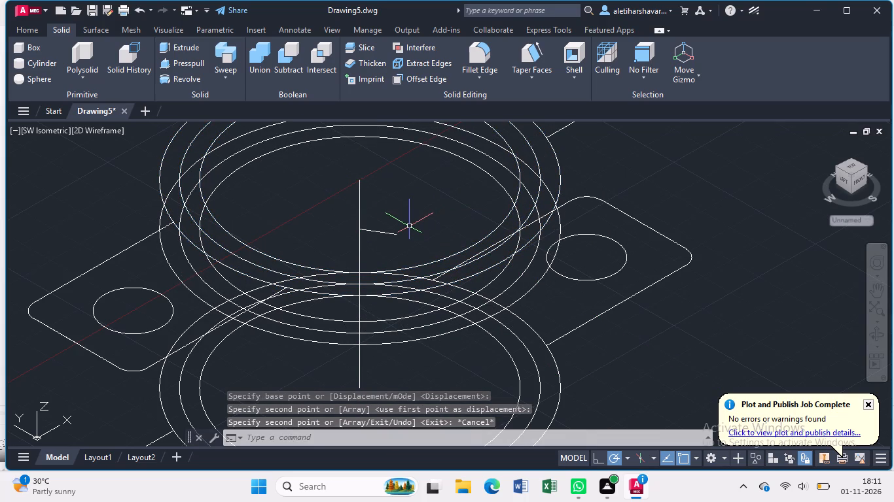
Draw a 30-long line down negative Z from the upper marker's start on the axis, ending with a short sideways marker segment.
{"action": "key", "text": "l"}
{"action": "key", "text": "Return"}
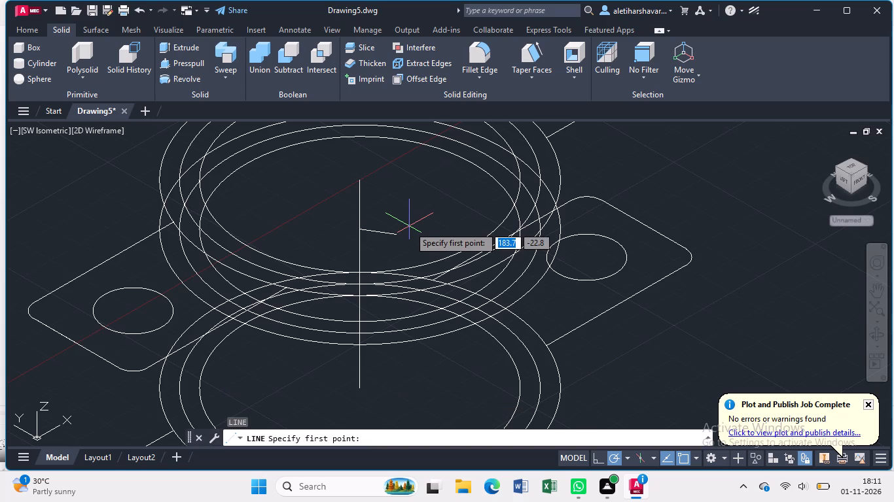
{"action": "left_click", "coordinate": [357, 231]}
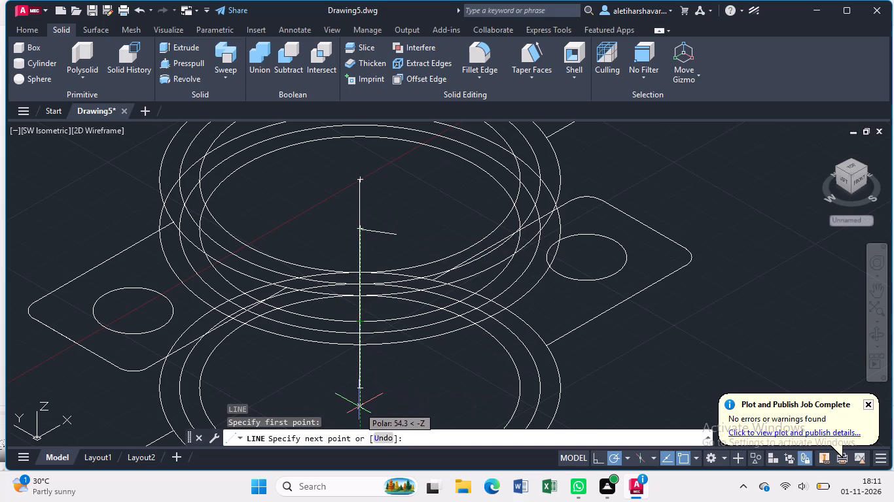
{"action": "type", "text": "30"}
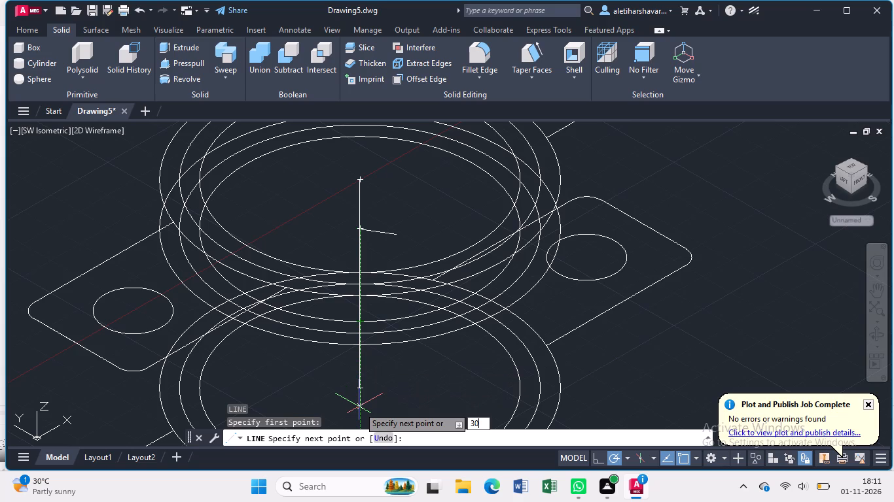
{"action": "key", "text": "Return"}
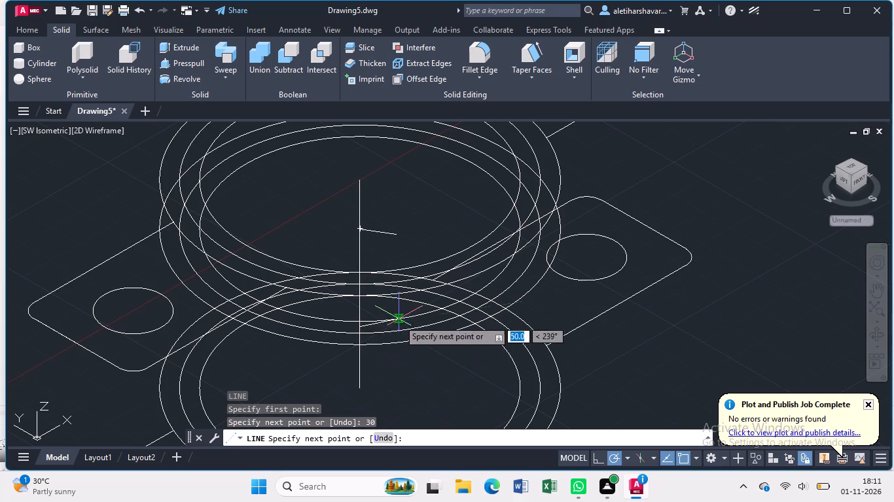
{"action": "left_click", "coordinate": [398, 325]}
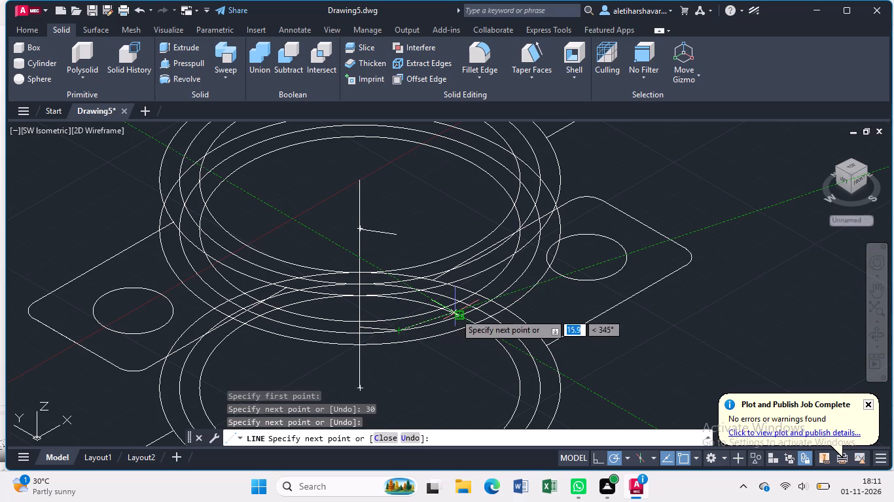
{"action": "key", "text": "Escape"}
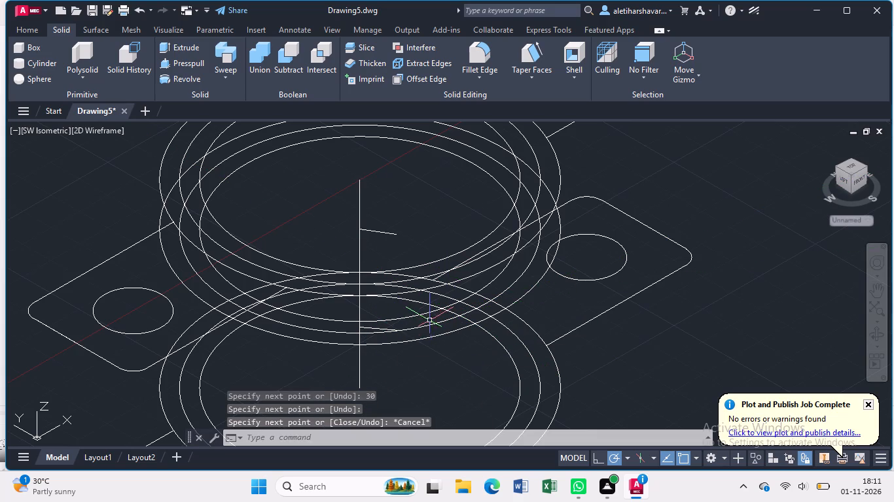
Copy the three topmost concentric circles from their centre down to the end of the 30-long line, where the lower marker starts.
{"action": "left_click", "coordinate": [285, 260]}
{"action": "left_click", "coordinate": [269, 271]}
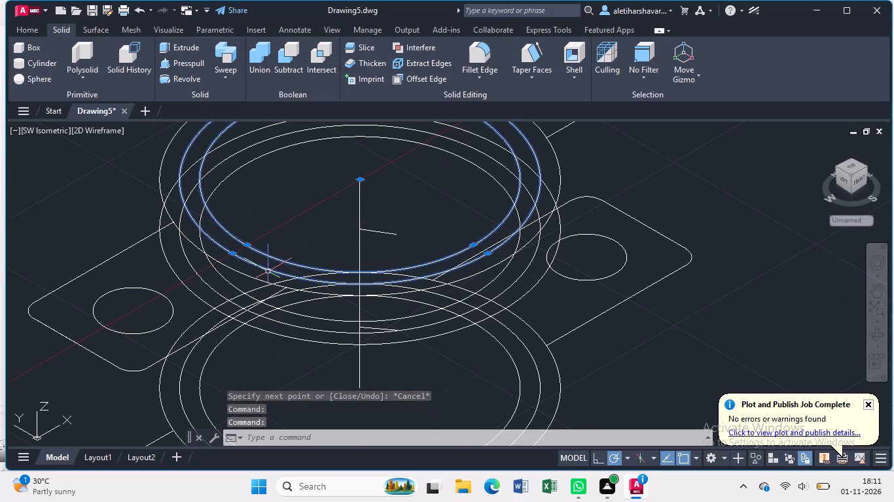
{"action": "left_click", "coordinate": [257, 278]}
{"action": "type", "text": "co"}
{"action": "key", "text": "Return"}
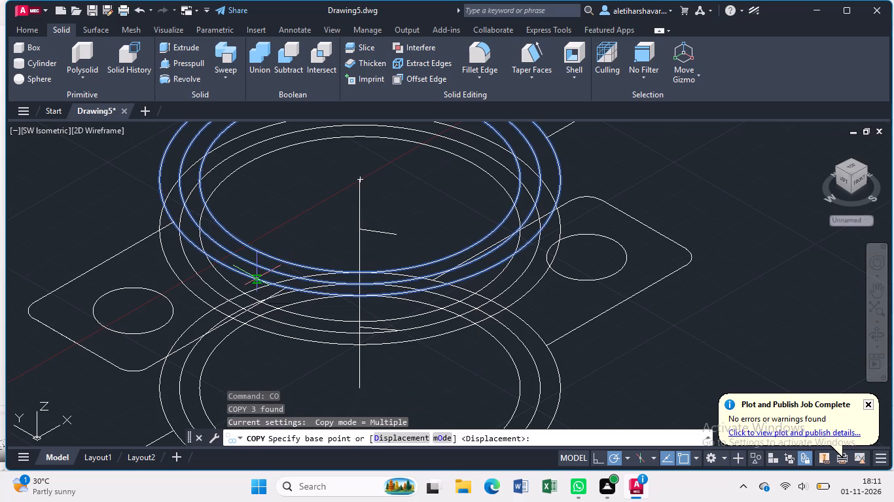
{"action": "left_click", "coordinate": [357, 182]}
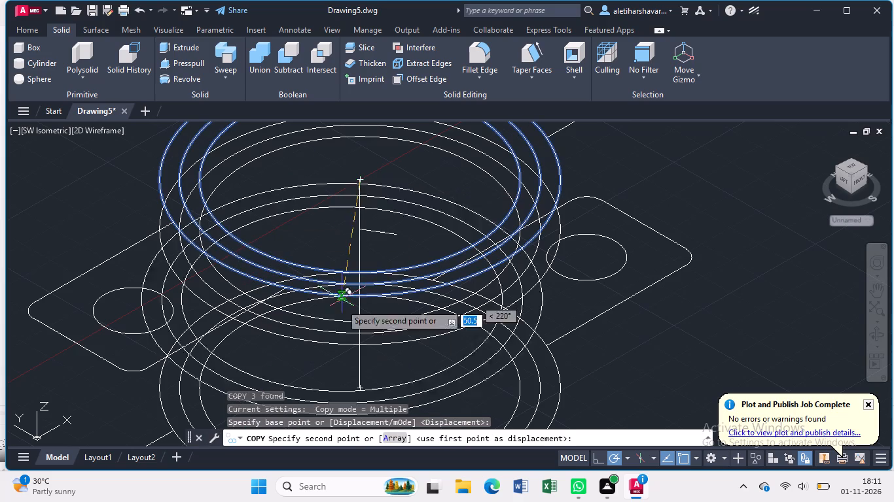
{"action": "scroll", "coordinate": [356, 327], "scroll_direction": "up", "scroll_amount": 3}
{"action": "left_click", "coordinate": [356, 331]}
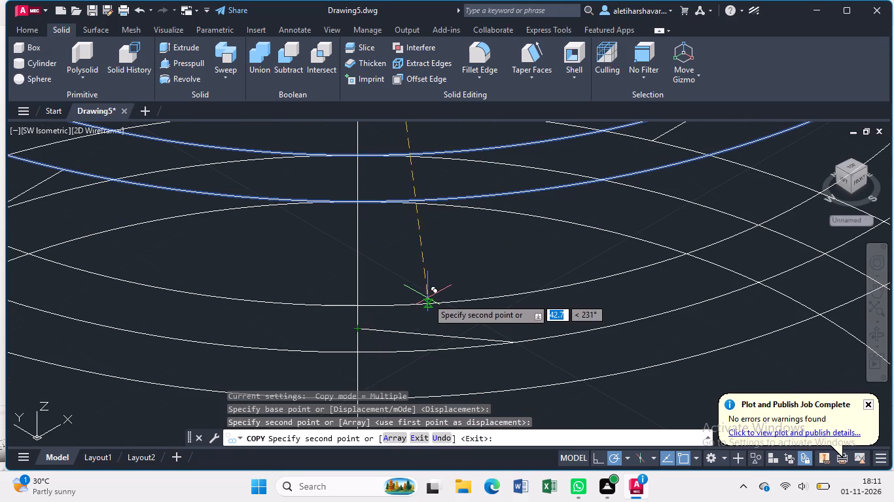
{"action": "key", "text": "Escape"}
Delete the two short marker segments branching off the vertical axis line.
{"action": "left_click", "coordinate": [415, 333]}
{"action": "scroll", "coordinate": [416, 330], "scroll_direction": "down", "scroll_amount": 2}
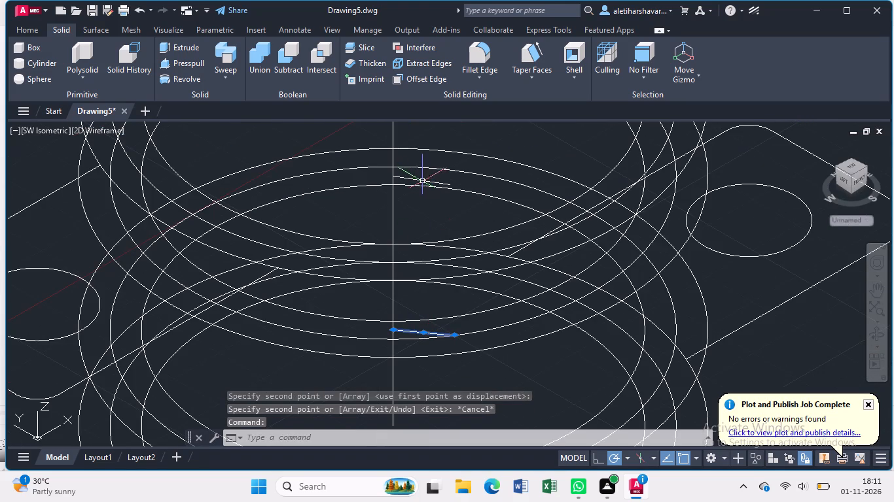
{"action": "left_click", "coordinate": [422, 181]}
{"action": "key", "text": "Delete"}
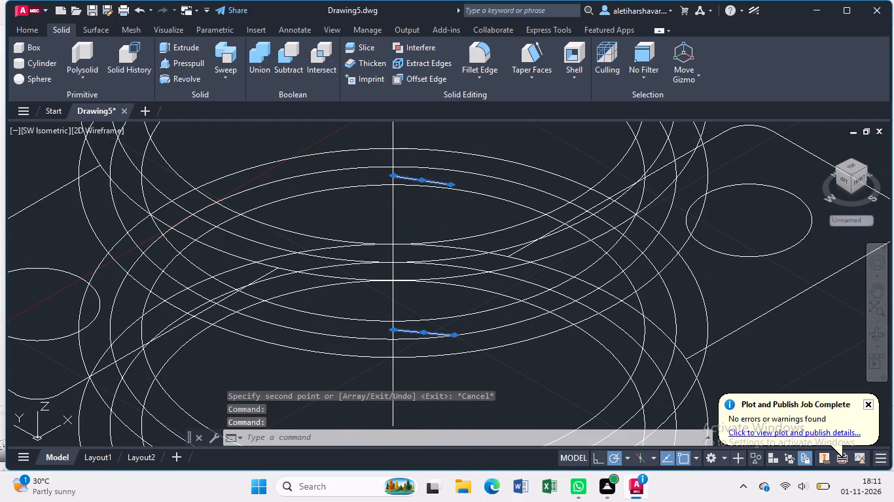
Select the whole wireframe and join its connected edges into polylines.
{"action": "scroll", "coordinate": [409, 235], "scroll_direction": "down", "scroll_amount": 3}
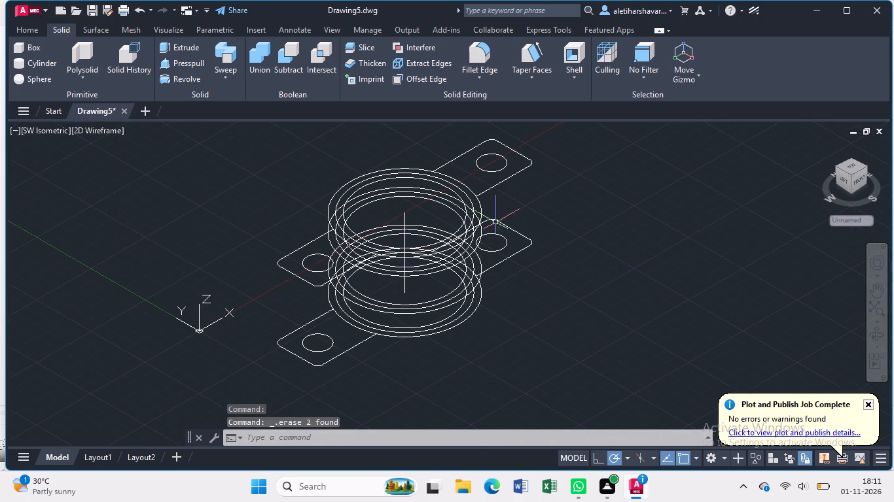
{"action": "left_click_drag", "start_coordinate": [565, 137], "coordinate": [564, 158]}
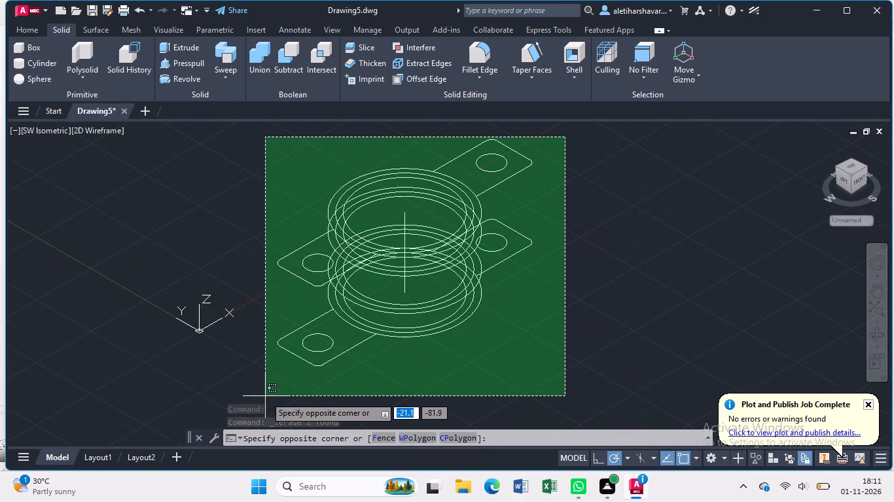
{"action": "left_click", "coordinate": [264, 395]}
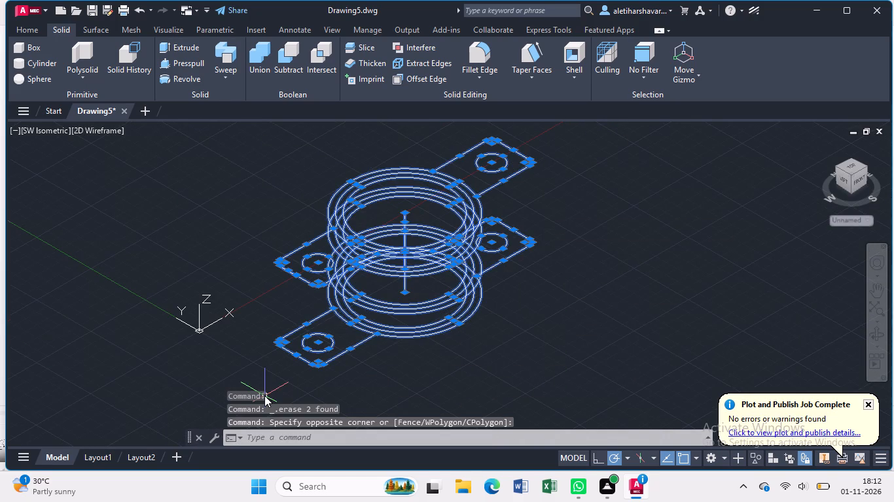
{"action": "key", "text": "j"}
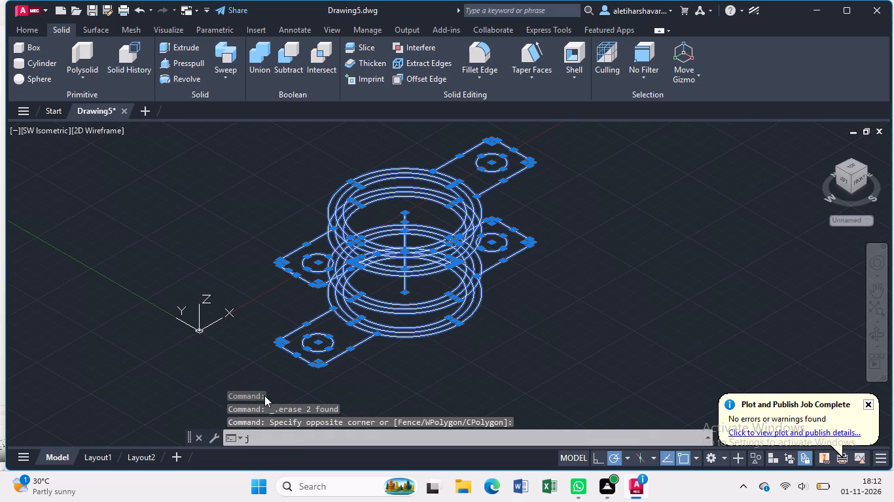
{"action": "key", "text": "Return"}
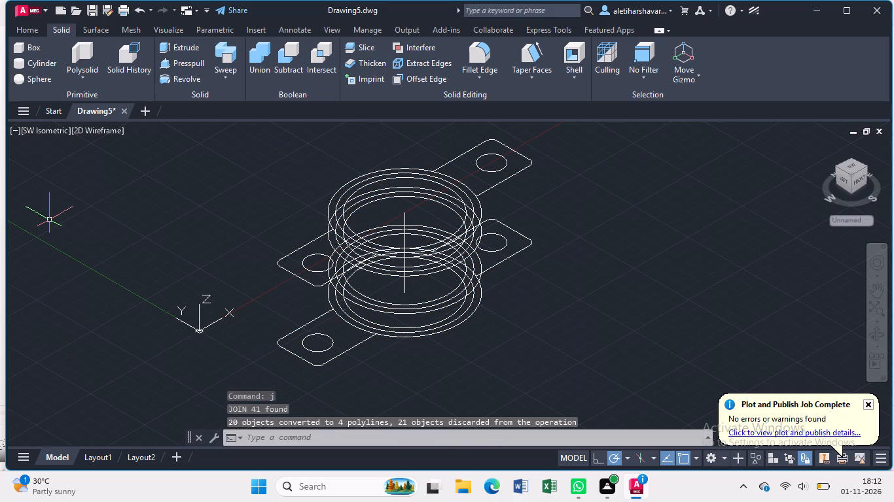
Presspull the lower profile's inner and outer ring areas between the concentric circles downward by 10 each.
{"action": "left_click", "coordinate": [187, 65]}
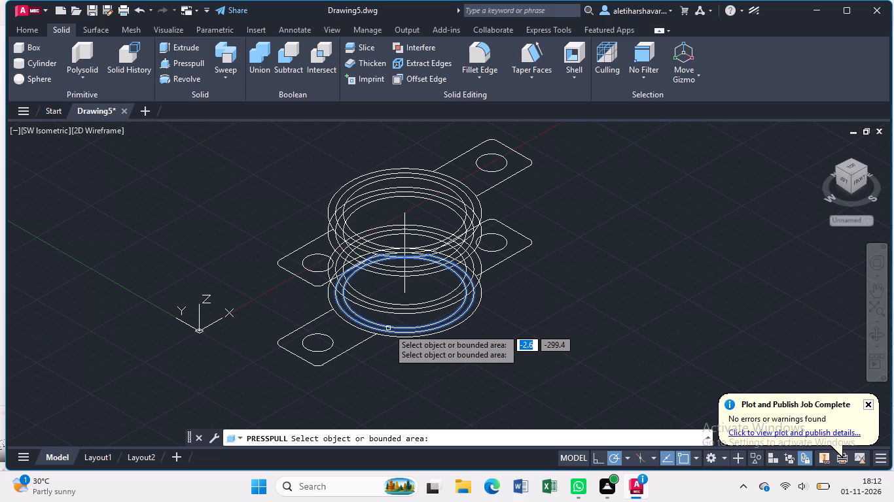
{"action": "left_click", "coordinate": [388, 328]}
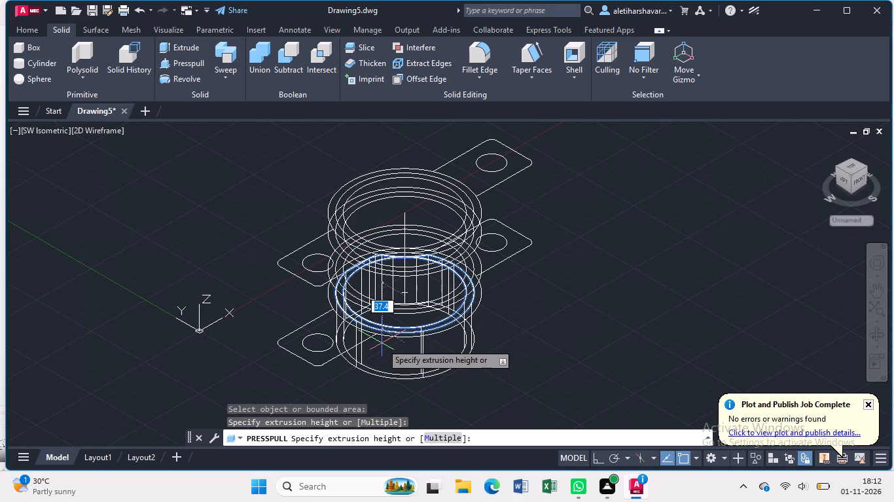
{"action": "key", "text": "1"}
{"action": "key", "text": "0"}
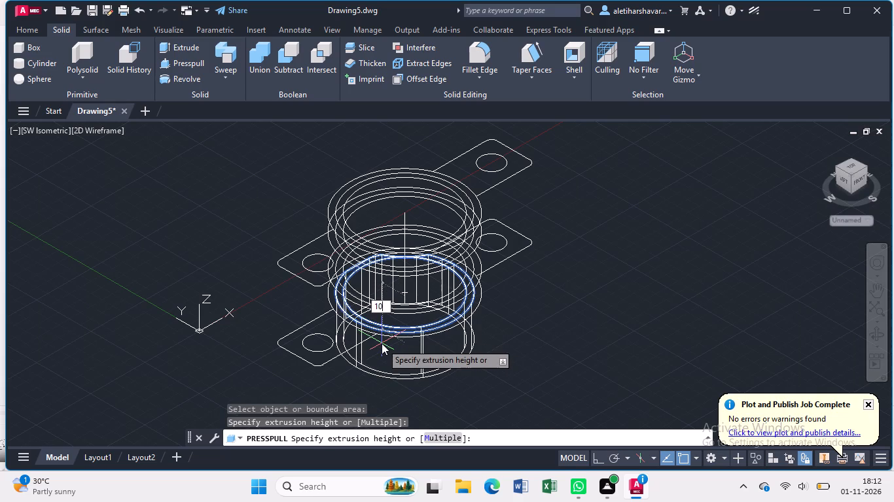
{"action": "key", "text": "Return"}
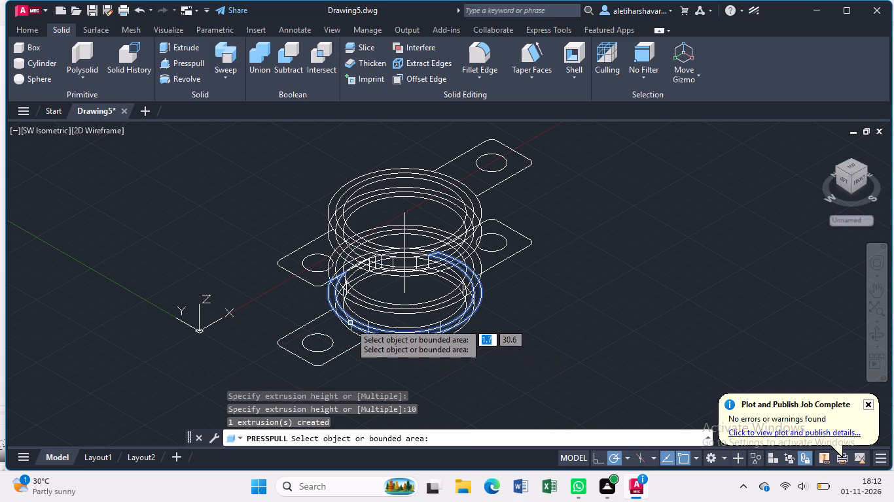
{"action": "left_click", "coordinate": [350, 322]}
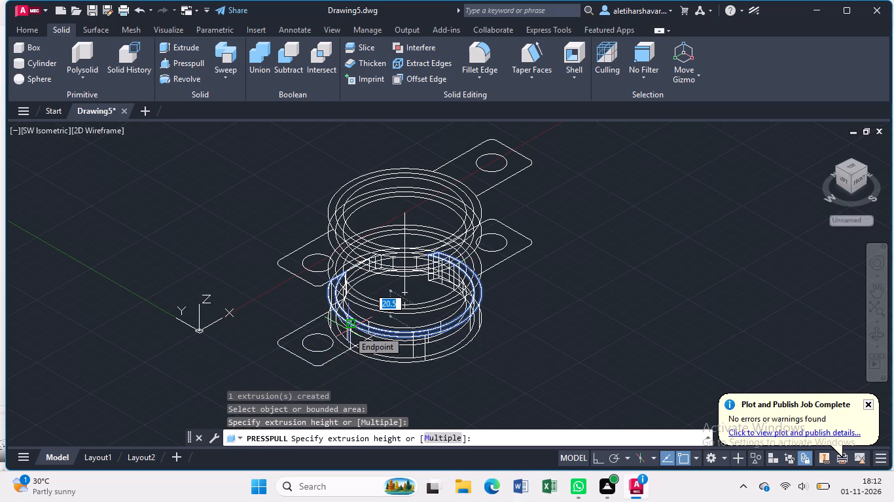
{"action": "type", "text": "10"}
{"action": "key", "text": "Return"}
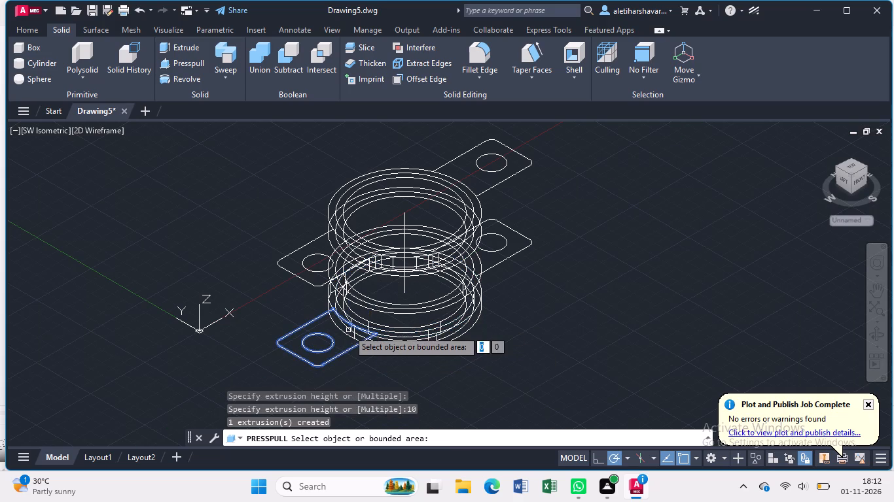
Presspull both tabs of the lower profile downward by 10, leaving their holes open.
{"action": "left_click", "coordinate": [338, 350]}
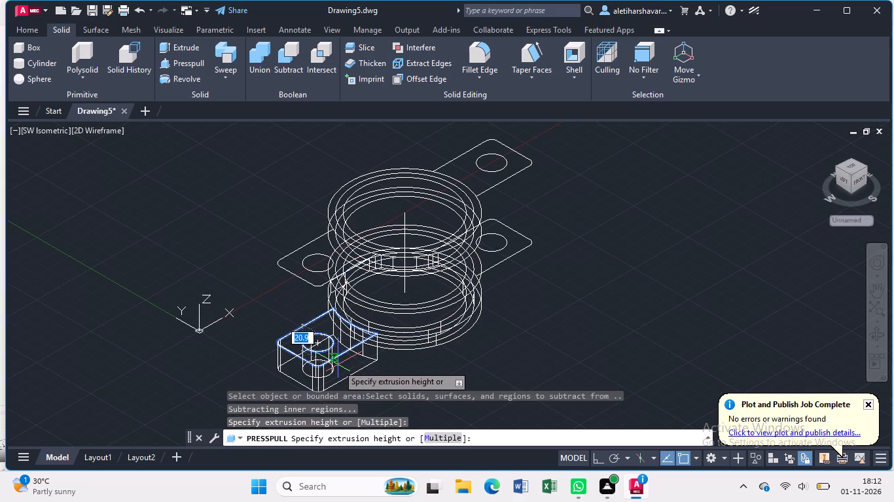
{"action": "type", "text": "10"}
{"action": "key", "text": "Return"}
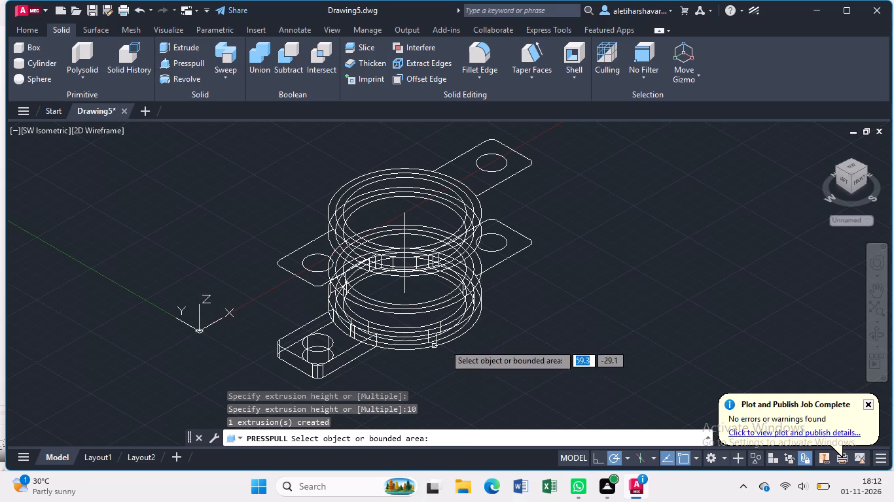
{"action": "left_click", "coordinate": [506, 254]}
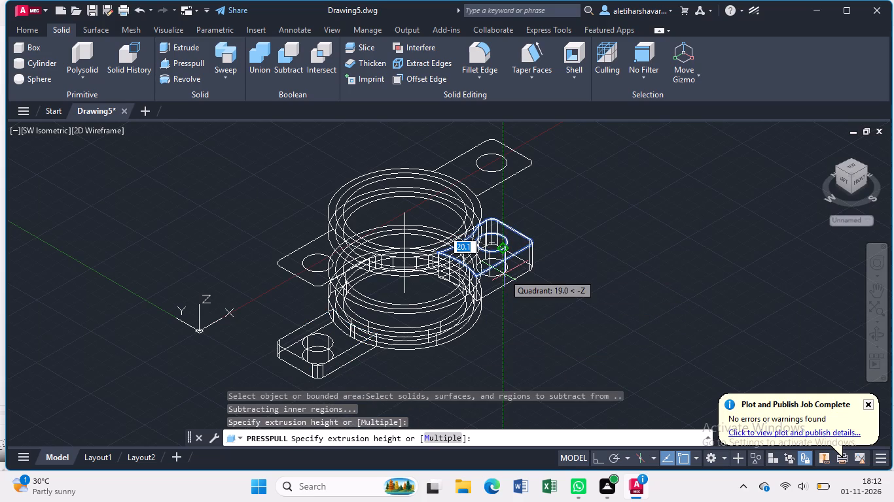
{"action": "type", "text": "10"}
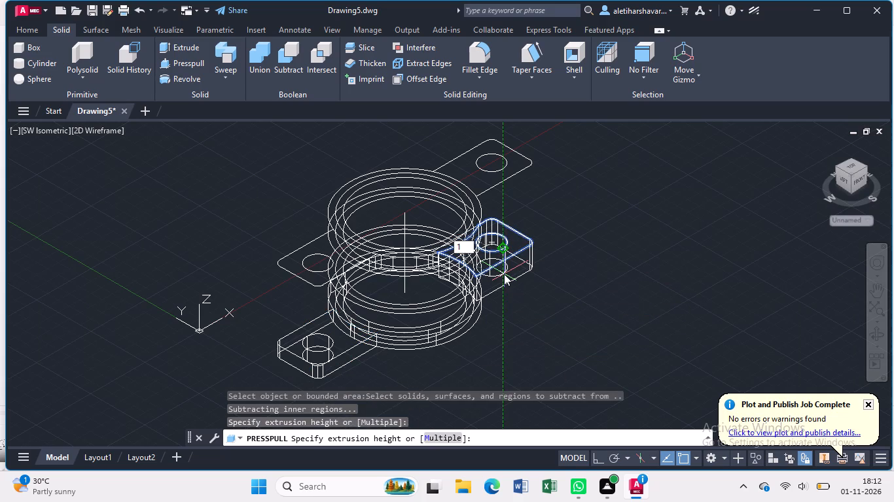
{"action": "key", "text": "Return"}
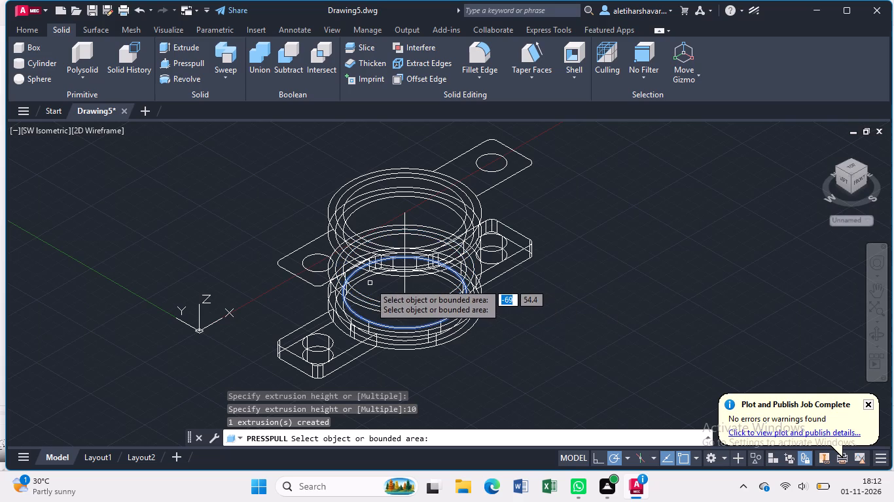
{"action": "key", "text": "Escape"}
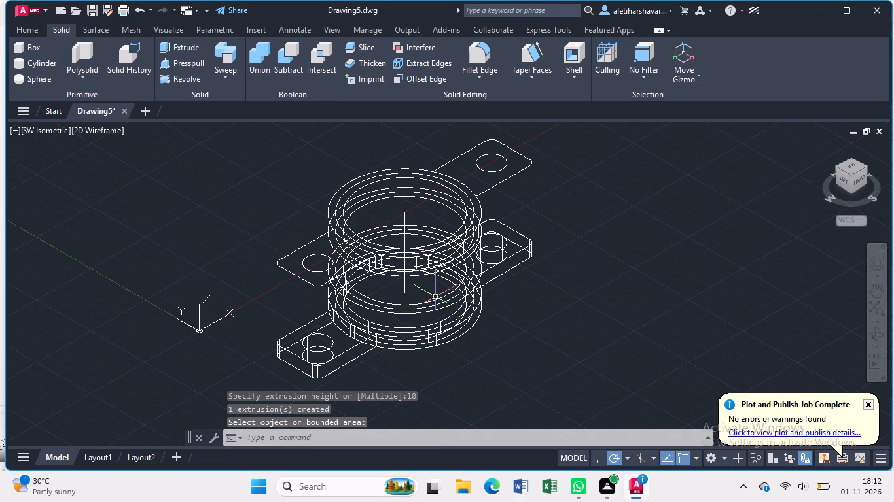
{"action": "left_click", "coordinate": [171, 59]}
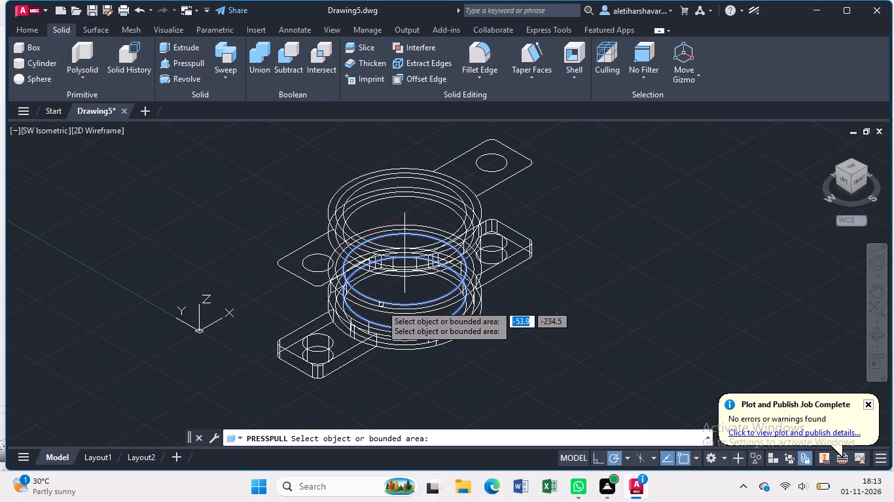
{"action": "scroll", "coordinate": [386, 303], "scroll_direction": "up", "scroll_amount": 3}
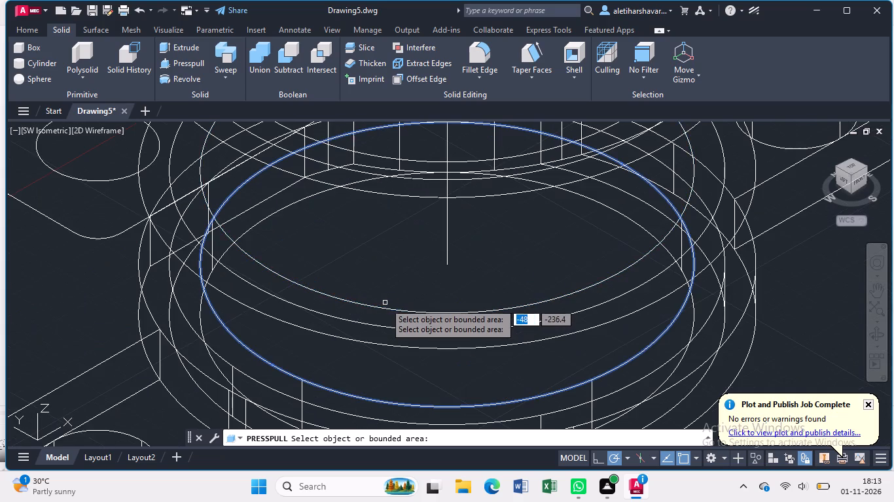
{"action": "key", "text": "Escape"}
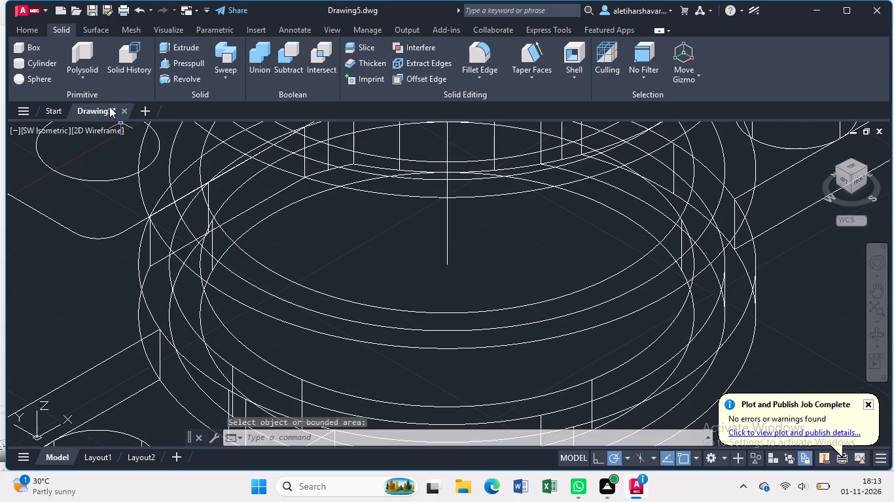
Switch the visual style from 2D Wireframe to Shaded and view the lower tabbed ring.
{"action": "left_click", "coordinate": [115, 127]}
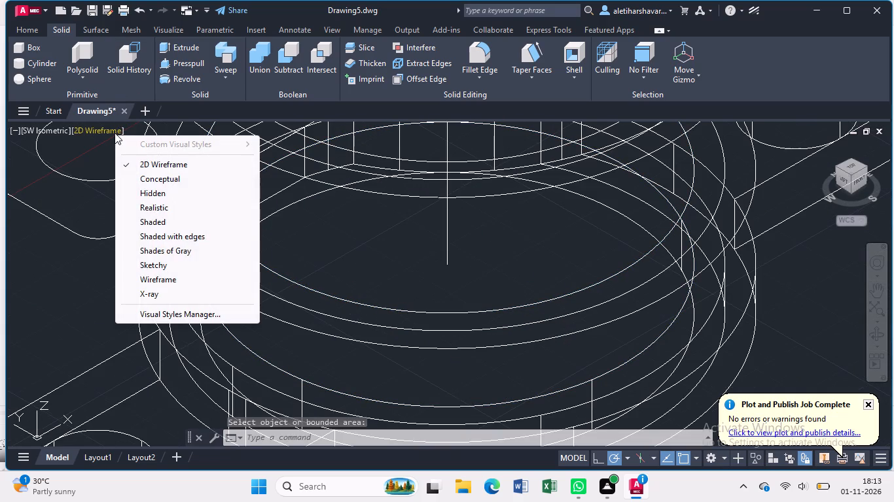
{"action": "left_click", "coordinate": [166, 222]}
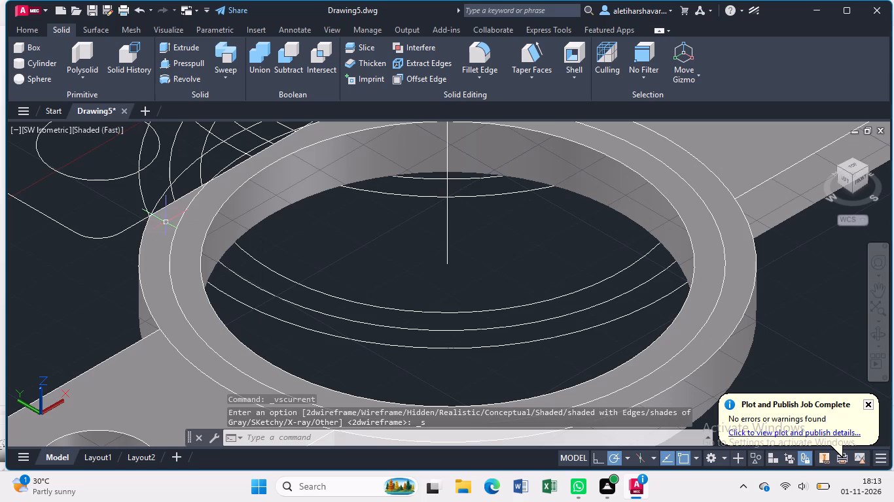
{"action": "scroll", "coordinate": [225, 270], "scroll_direction": "down", "scroll_amount": 2}
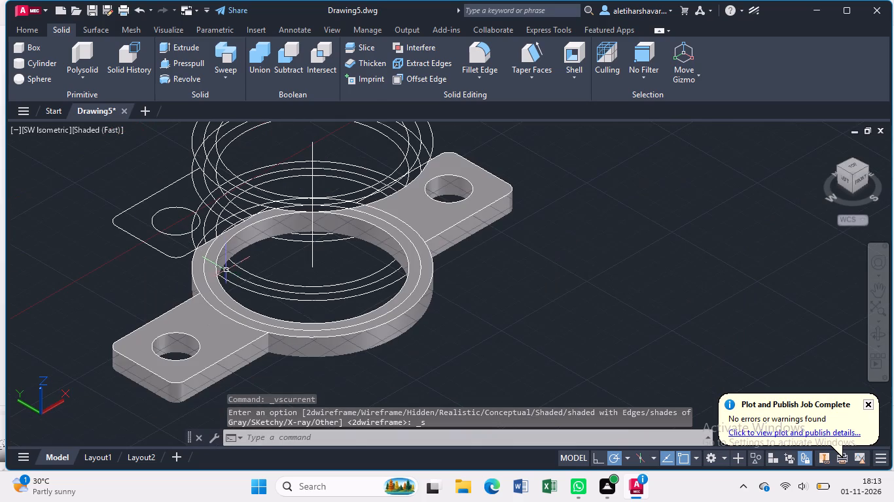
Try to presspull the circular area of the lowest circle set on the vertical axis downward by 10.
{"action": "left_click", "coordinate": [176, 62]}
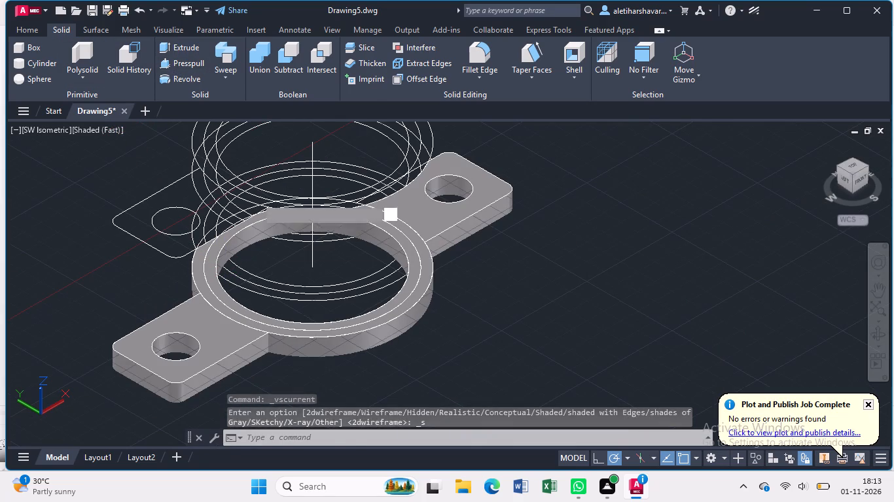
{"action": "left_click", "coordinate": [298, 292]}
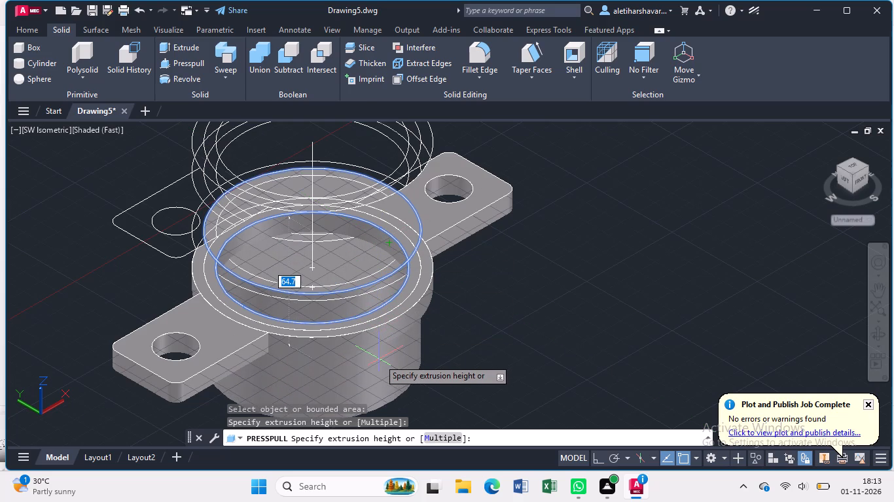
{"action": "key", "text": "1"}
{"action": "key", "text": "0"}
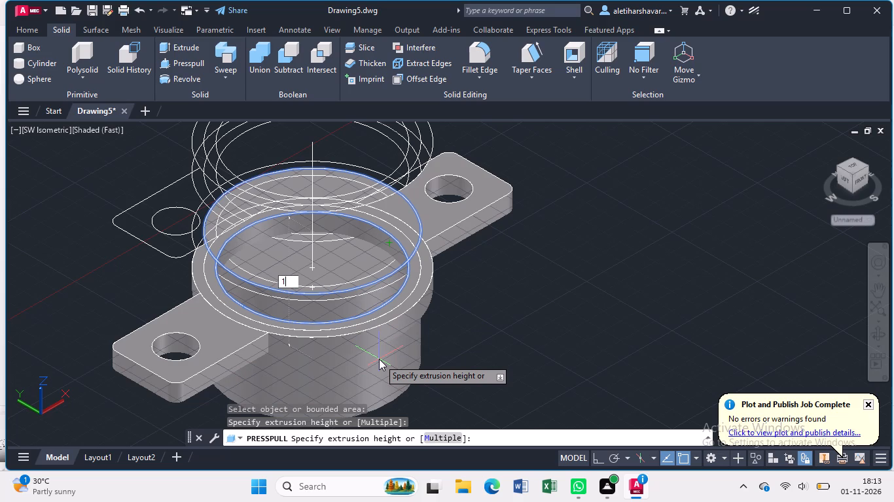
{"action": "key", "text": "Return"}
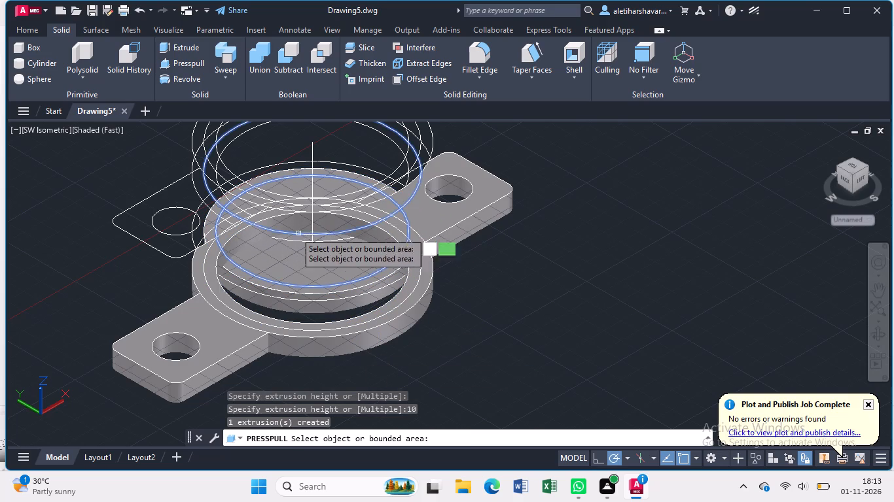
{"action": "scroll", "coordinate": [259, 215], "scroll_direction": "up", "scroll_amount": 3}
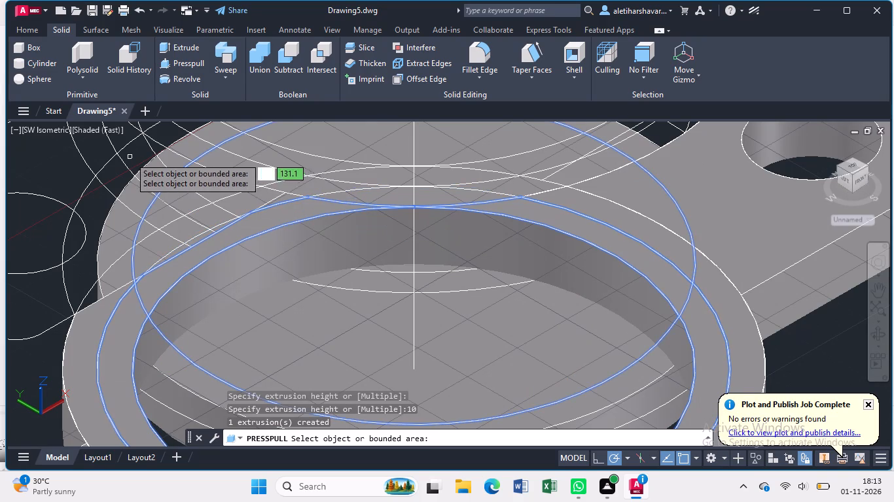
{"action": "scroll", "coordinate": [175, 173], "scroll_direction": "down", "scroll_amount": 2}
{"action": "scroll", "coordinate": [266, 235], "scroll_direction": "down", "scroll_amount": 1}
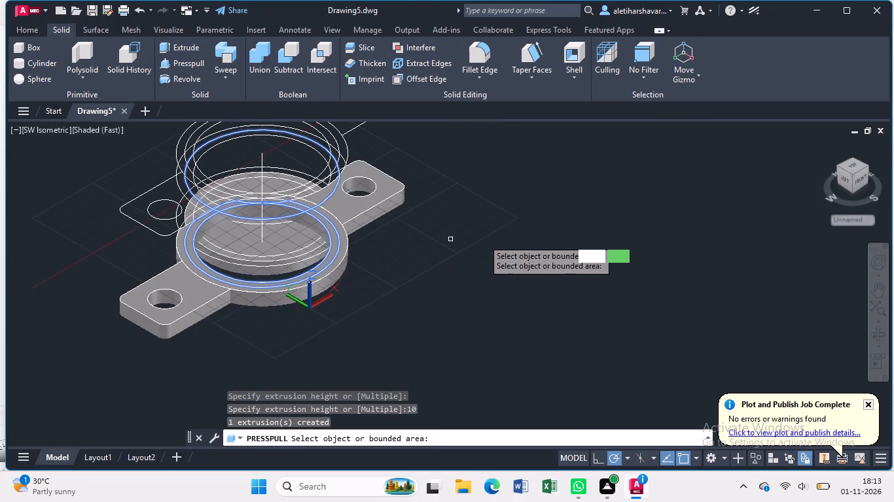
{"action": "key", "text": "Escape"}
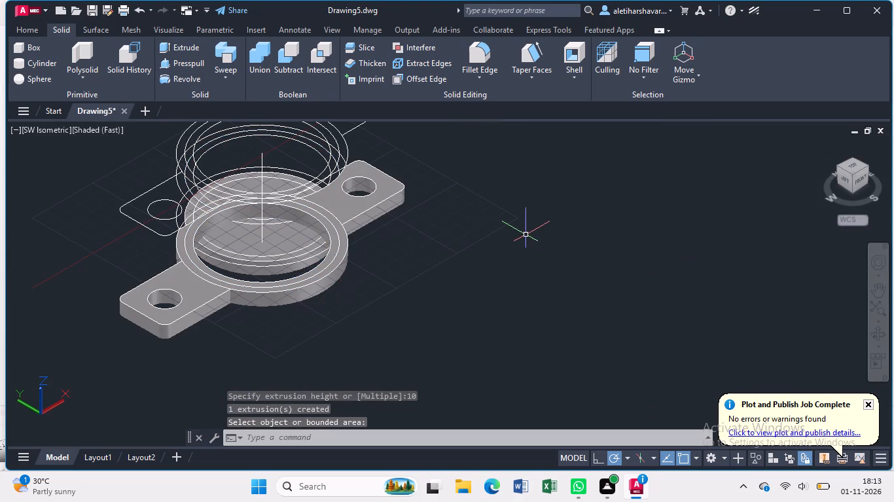
Orbit around the model to examine where the new disc sits relative to the tabbed ring and stacked profiles.
{"action": "left_click", "coordinate": [876, 331]}
{"action": "left_click_drag", "start_coordinate": [414, 276], "coordinate": [493, 266]}
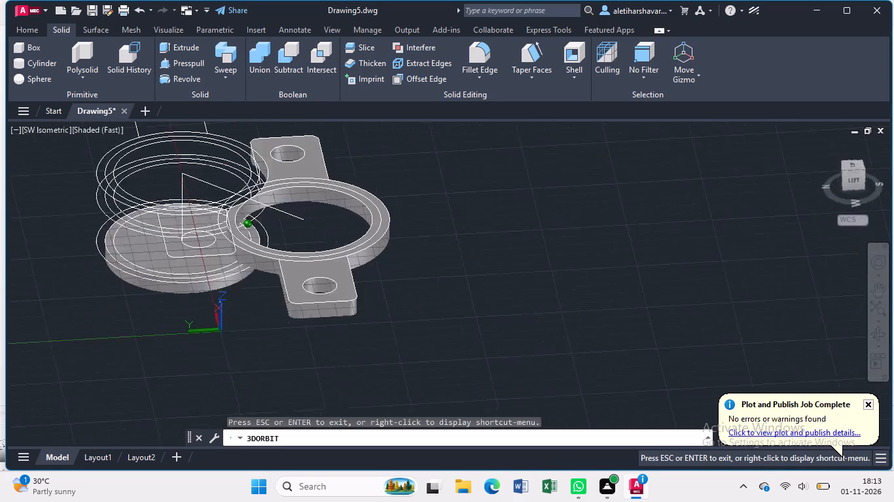
{"action": "left_click_drag", "start_coordinate": [493, 266], "coordinate": [527, 256]}
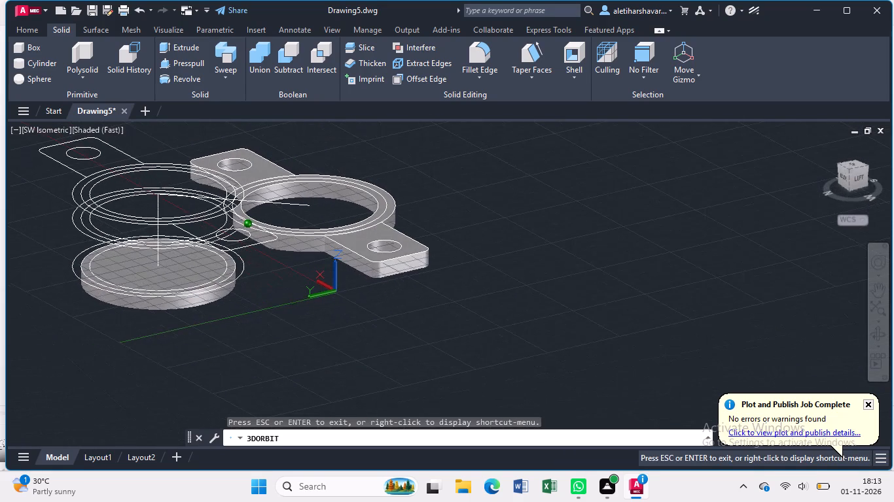
{"action": "left_click_drag", "start_coordinate": [527, 256], "coordinate": [404, 275]}
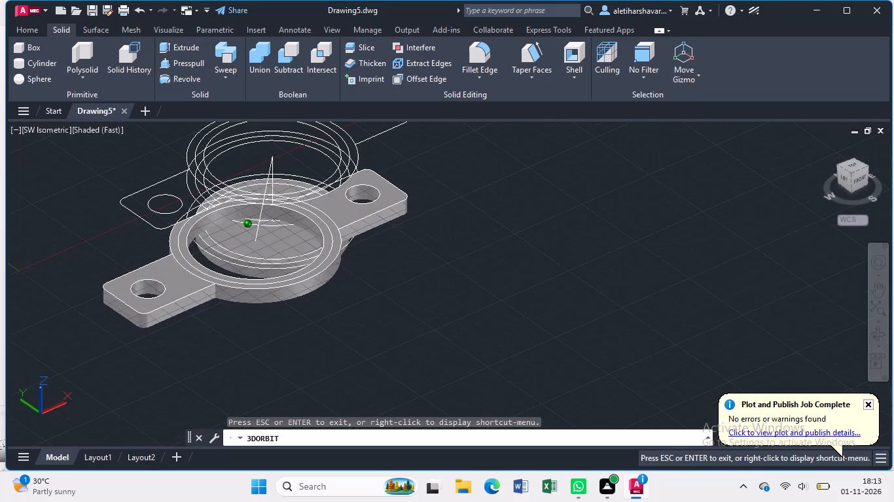
{"action": "left_click_drag", "start_coordinate": [404, 275], "coordinate": [413, 261]}
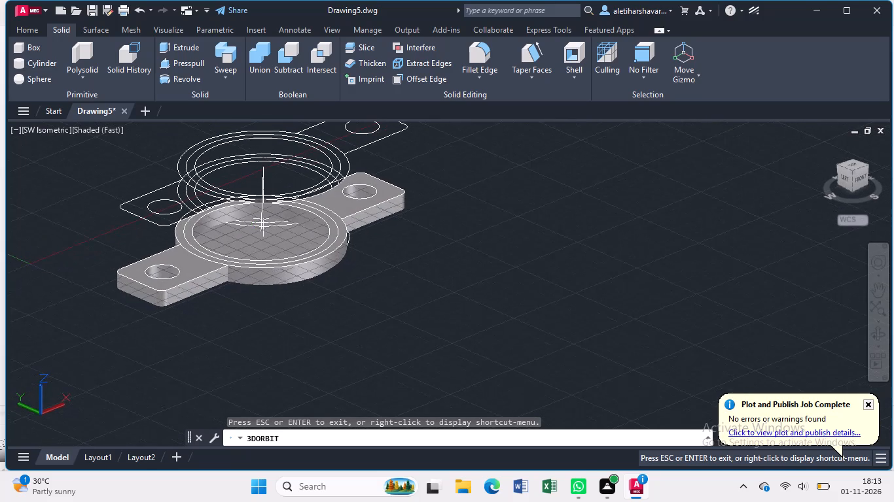
{"action": "key", "text": "Escape"}
{"action": "key", "text": "Escape"}
{"action": "key", "text": "Escape"}
{"action": "key", "text": "Escape"}
{"action": "key", "text": "Escape"}
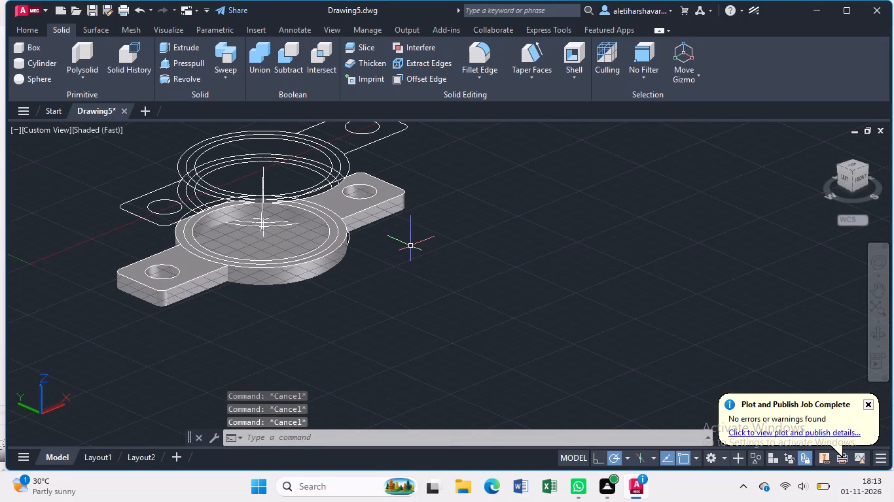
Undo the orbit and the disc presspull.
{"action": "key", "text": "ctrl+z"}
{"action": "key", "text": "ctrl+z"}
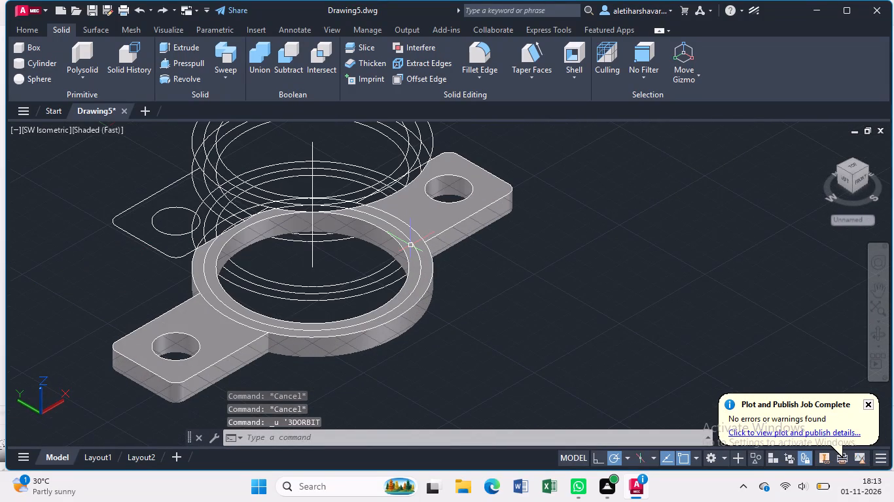
Presspull both tabs of the upper profile downward by 10, leaving their holes open.
{"action": "scroll", "coordinate": [409, 246], "scroll_direction": "down", "scroll_amount": 1}
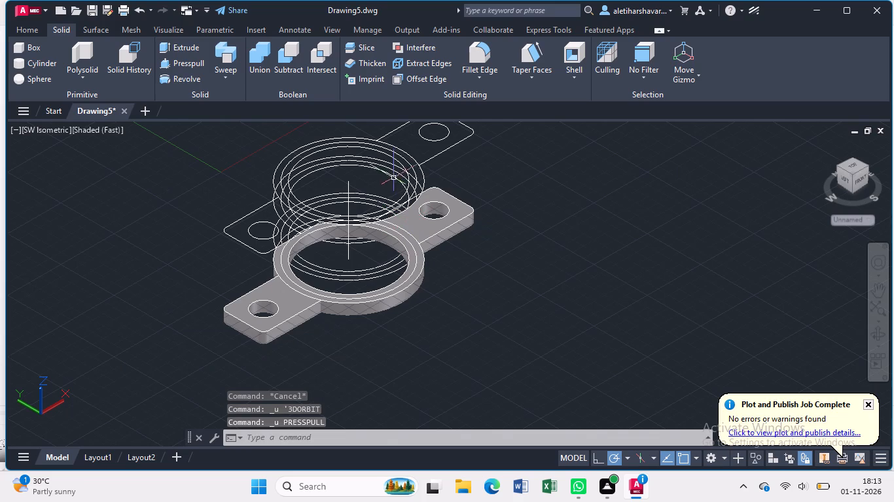
{"action": "key", "text": "Escape"}
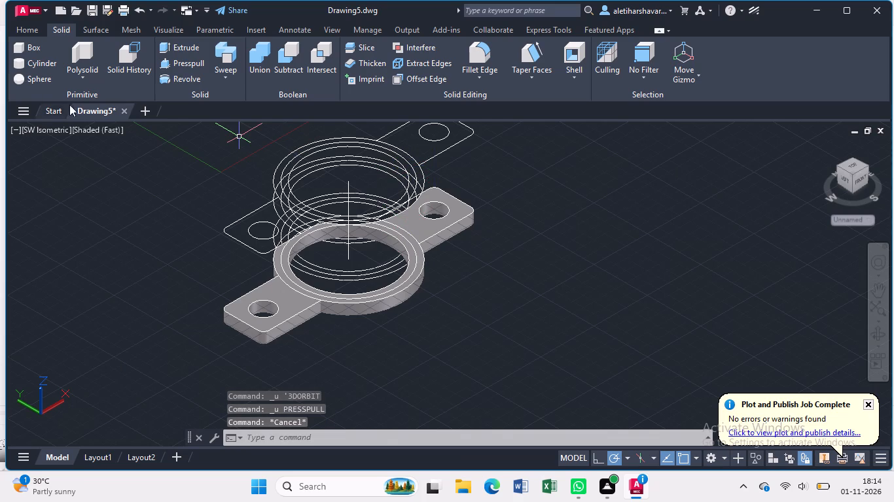
{"action": "left_click", "coordinate": [174, 63]}
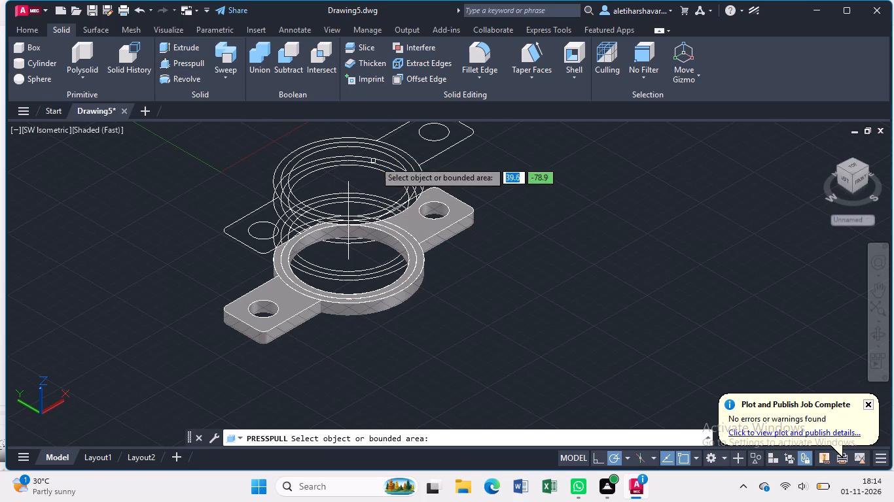
{"action": "left_click", "coordinate": [418, 152]}
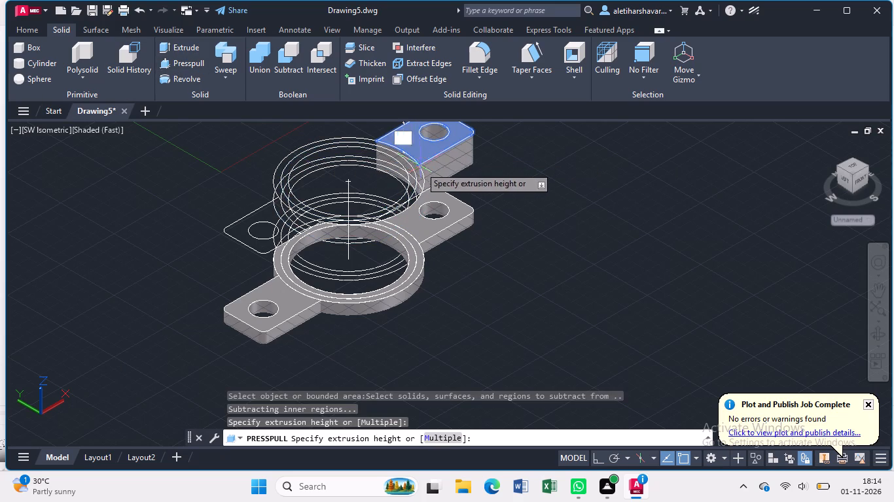
{"action": "type", "text": "10"}
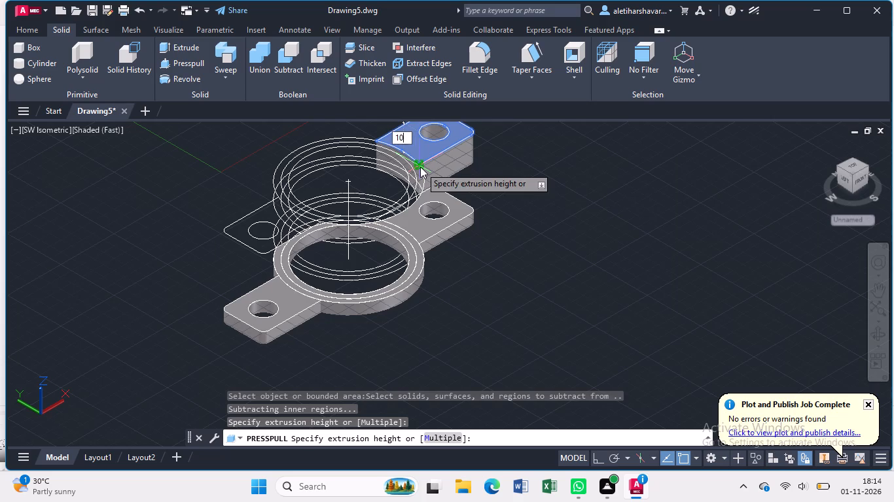
{"action": "key", "text": "Return"}
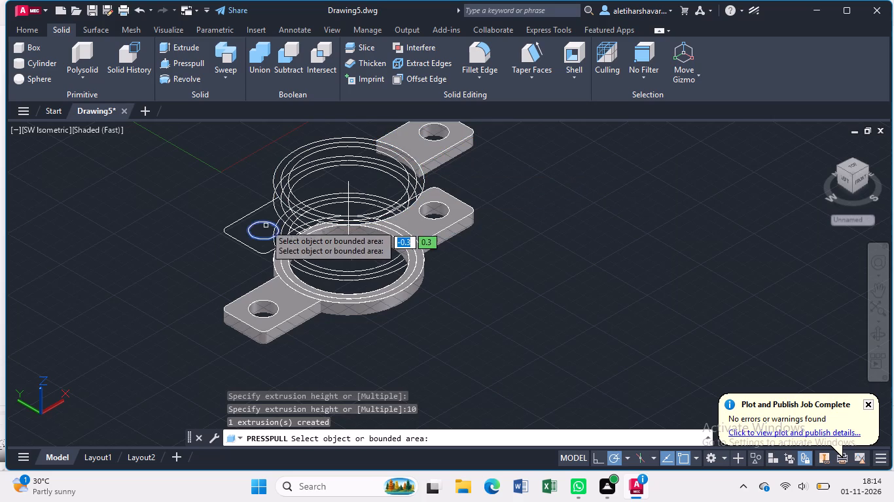
{"action": "left_click", "coordinate": [242, 222]}
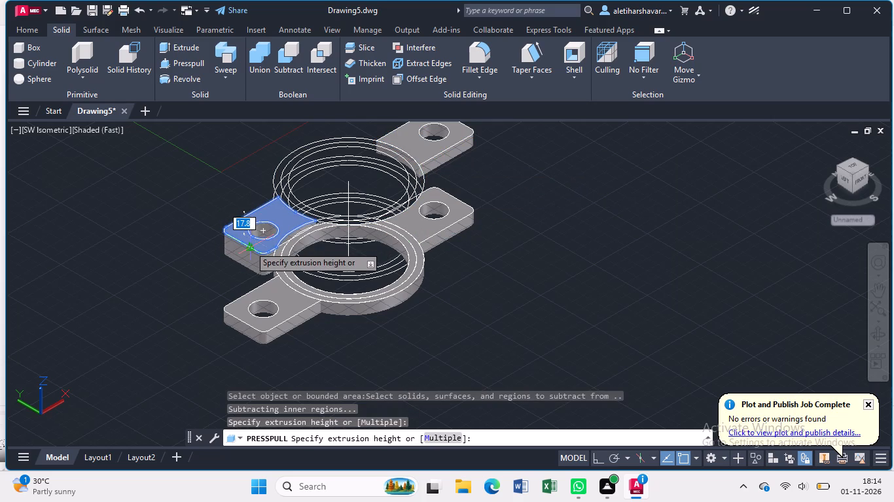
{"action": "type", "text": "10"}
{"action": "key", "text": "Return"}
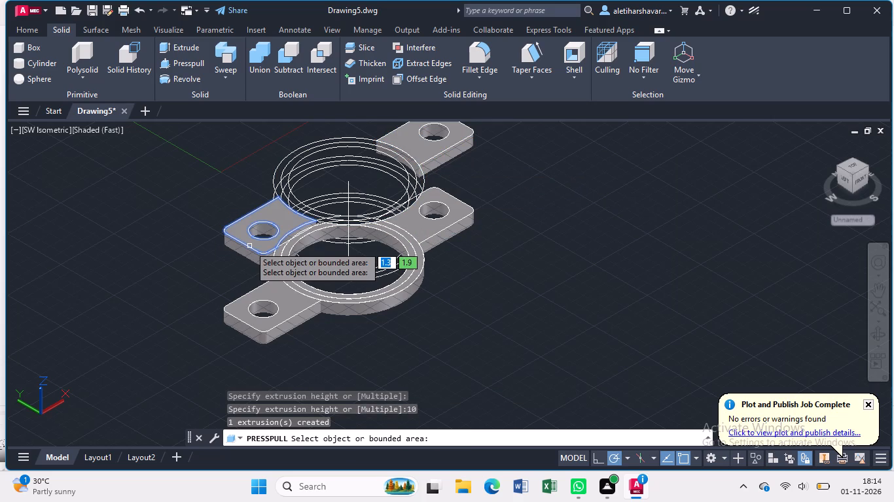
Presspull the outer ring area of the upper profile downward by 100.
{"action": "left_click", "coordinate": [281, 196]}
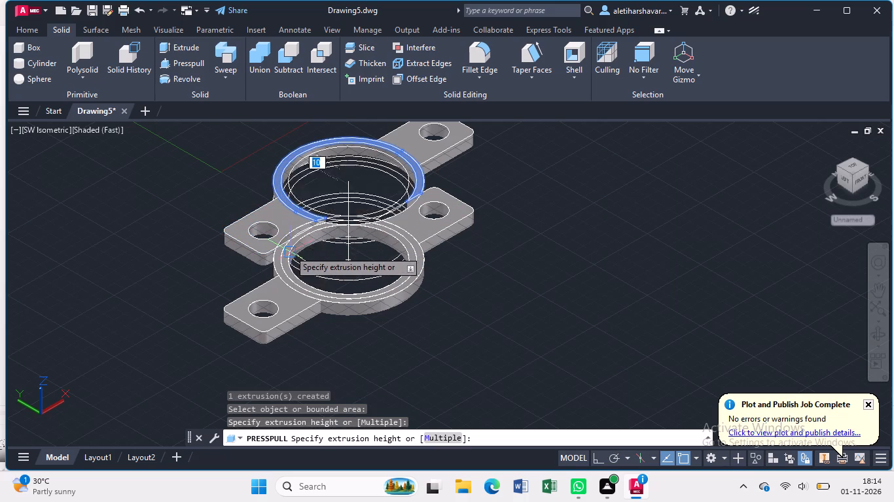
{"action": "type", "text": "100"}
{"action": "key", "text": "Return"}
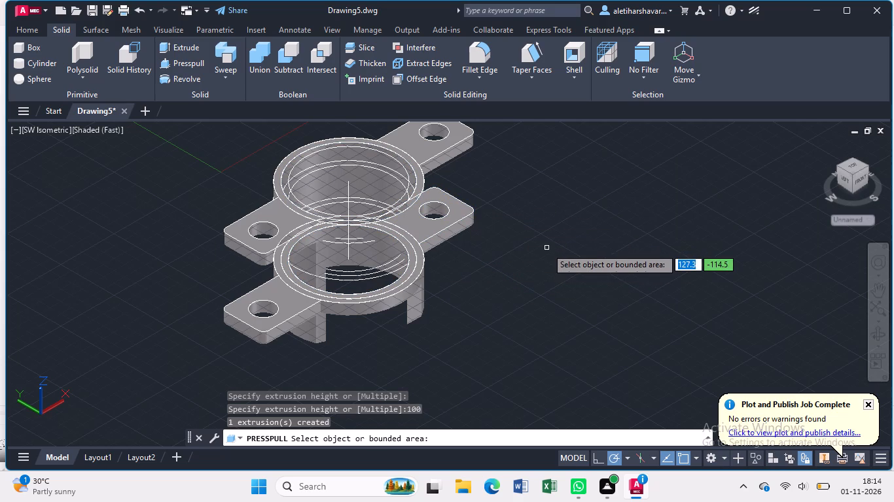
{"action": "key", "text": "Escape"}
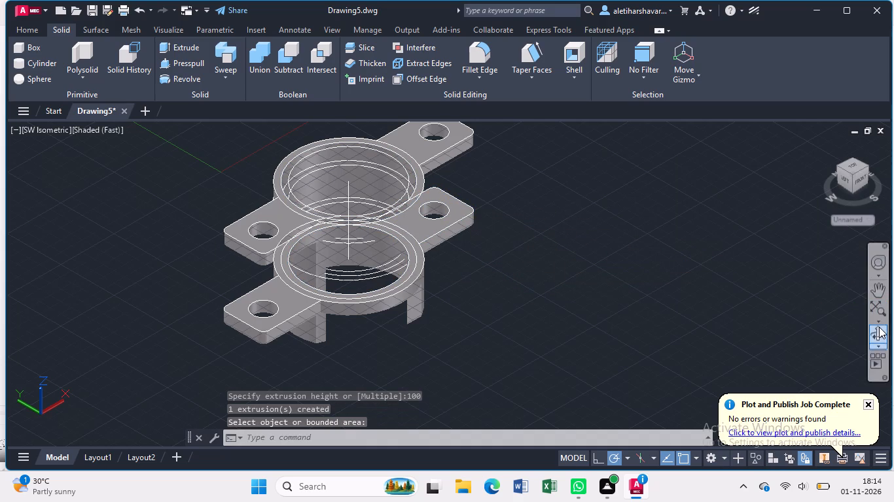
Erase the separate lower tabbed ring's solids: both tabs, the inner ring and the outer ring.
{"action": "left_click", "coordinate": [878, 330]}
{"action": "left_click_drag", "start_coordinate": [470, 279], "coordinate": [446, 273]}
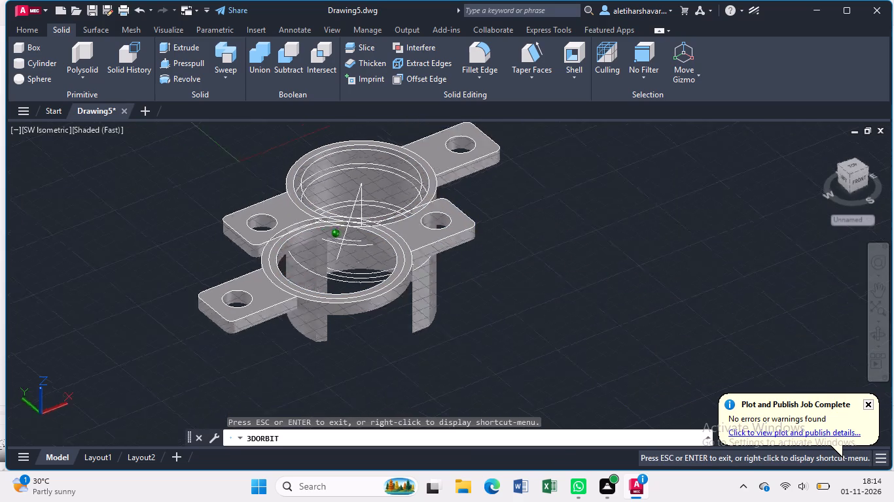
{"action": "left_click_drag", "start_coordinate": [446, 273], "coordinate": [333, 261]}
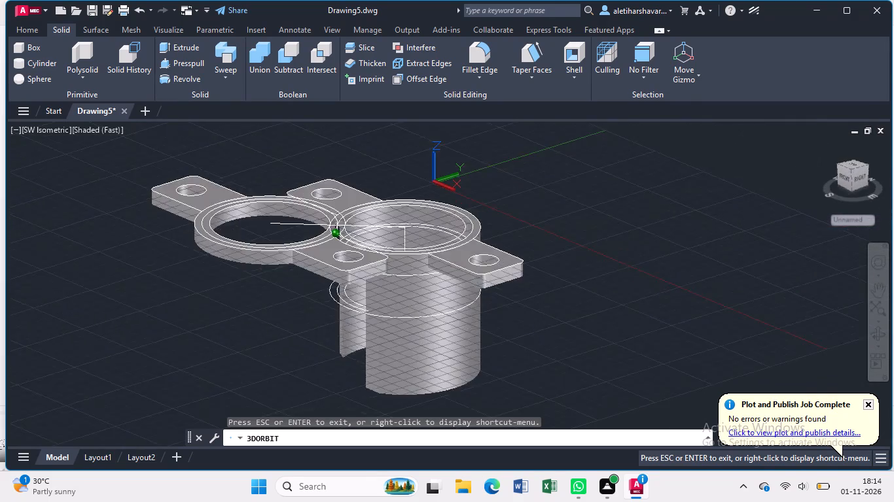
{"action": "left_click_drag", "start_coordinate": [333, 261], "coordinate": [431, 337]}
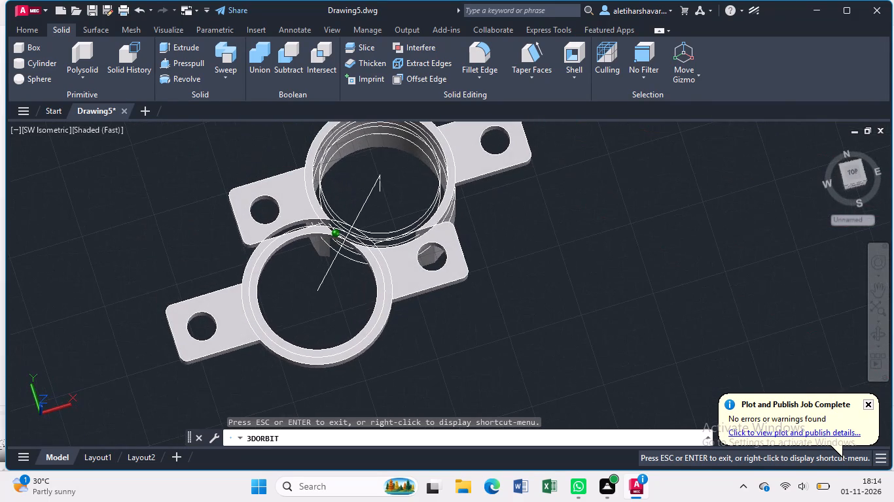
{"action": "left_click_drag", "start_coordinate": [431, 337], "coordinate": [431, 335]}
{"action": "key", "text": "Escape"}
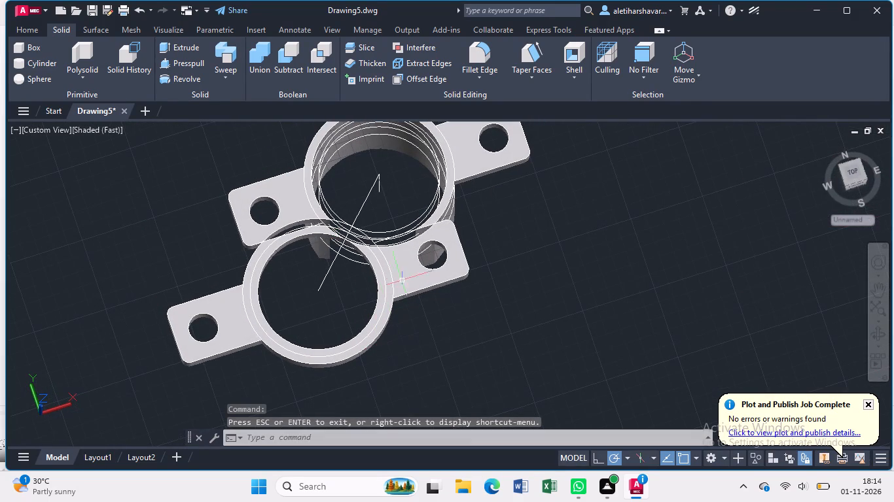
{"action": "left_click", "coordinate": [401, 271]}
{"action": "left_click", "coordinate": [386, 302]}
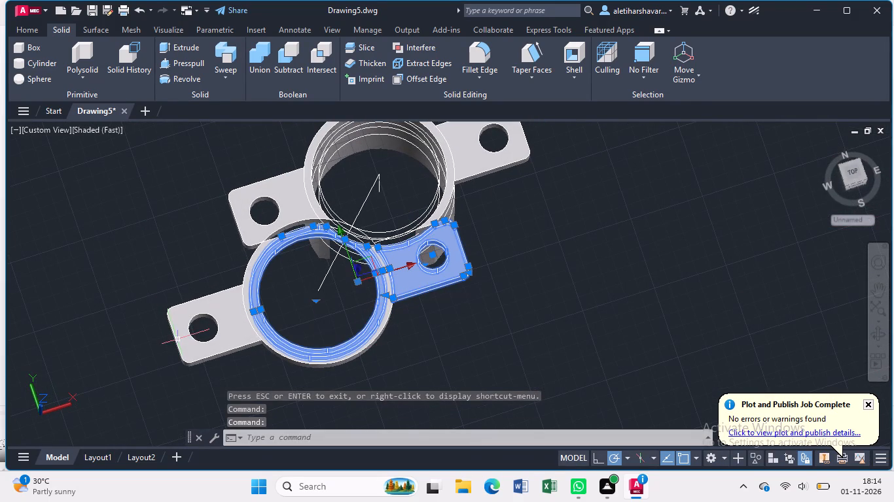
{"action": "left_click", "coordinate": [218, 344]}
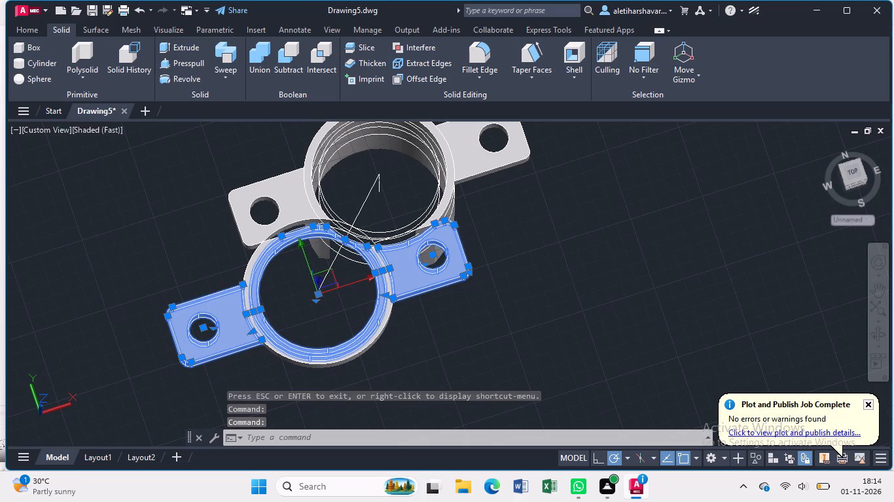
{"action": "key", "text": "Delete"}
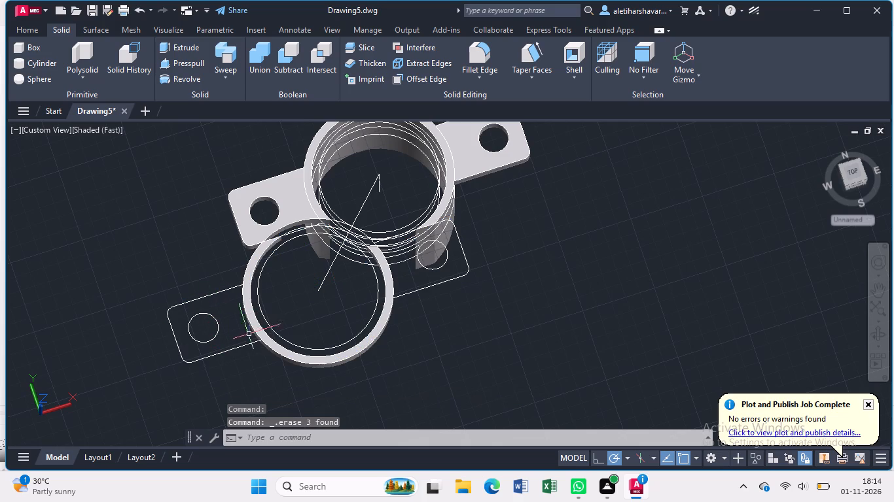
{"action": "left_click", "coordinate": [268, 341]}
{"action": "key", "text": "Delete"}
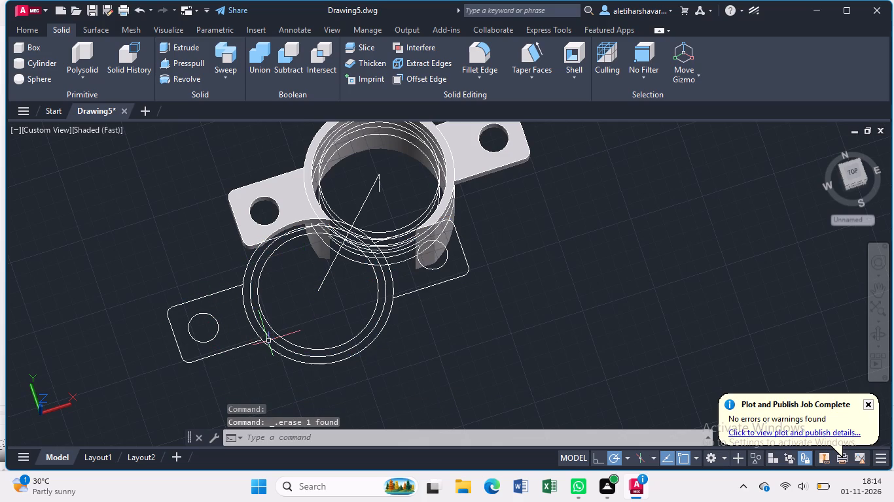
Select the leftover wireframe of the lower tabbed profile with a crossing window.
{"action": "left_click", "coordinate": [440, 329]}
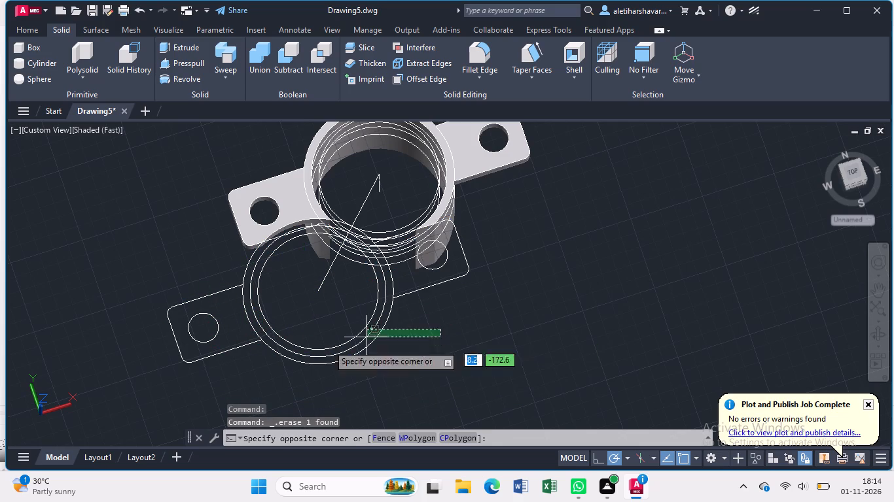
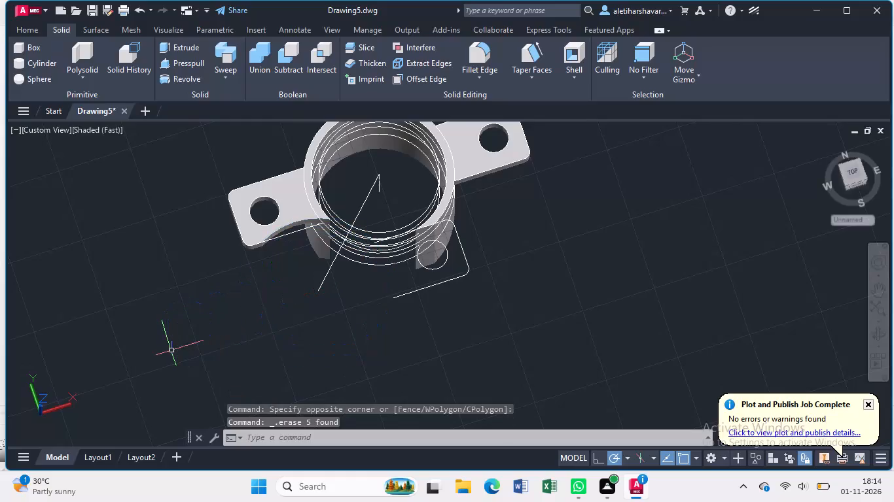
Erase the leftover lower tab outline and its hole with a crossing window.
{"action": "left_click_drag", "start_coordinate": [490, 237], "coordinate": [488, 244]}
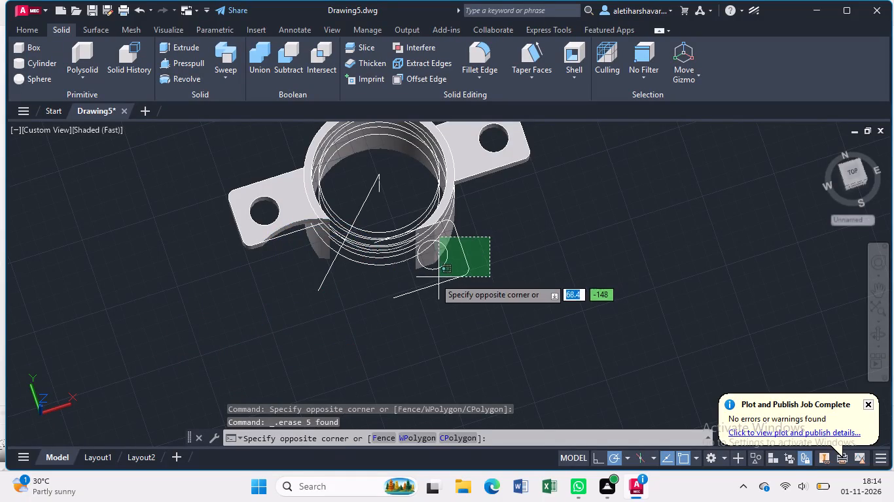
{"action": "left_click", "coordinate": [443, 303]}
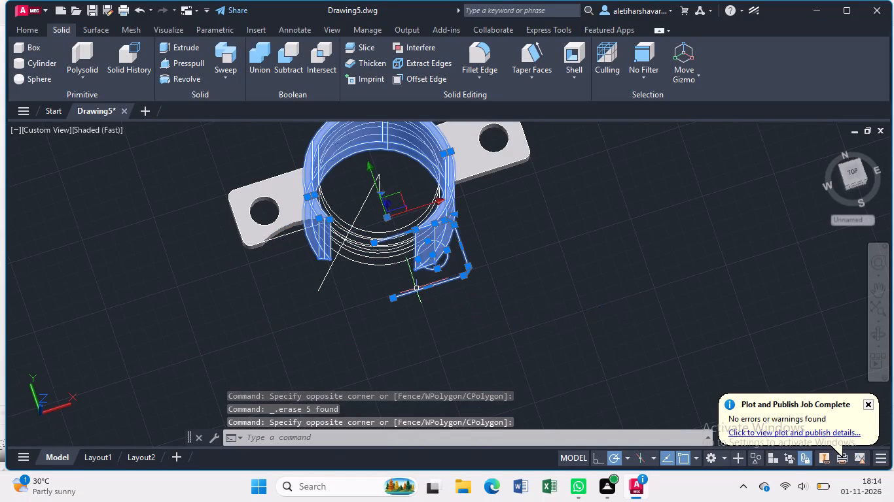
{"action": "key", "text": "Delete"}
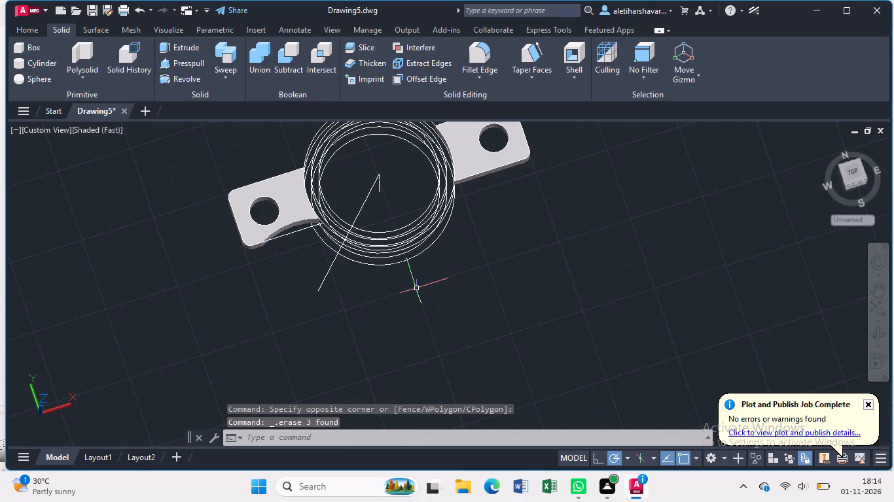
Undo the erasures, presspulls, profile copies and vertical axis lines back to the single flat tabbed profile.
{"action": "key", "text": "ctrl+z"}
{"action": "key", "text": "ctrl+z"}
{"action": "key", "text": "ctrl+z"}
{"action": "key", "text": "ctrl+z"}
{"action": "key", "text": "ctrl+z"}
{"action": "key", "text": "ctrl+z"}
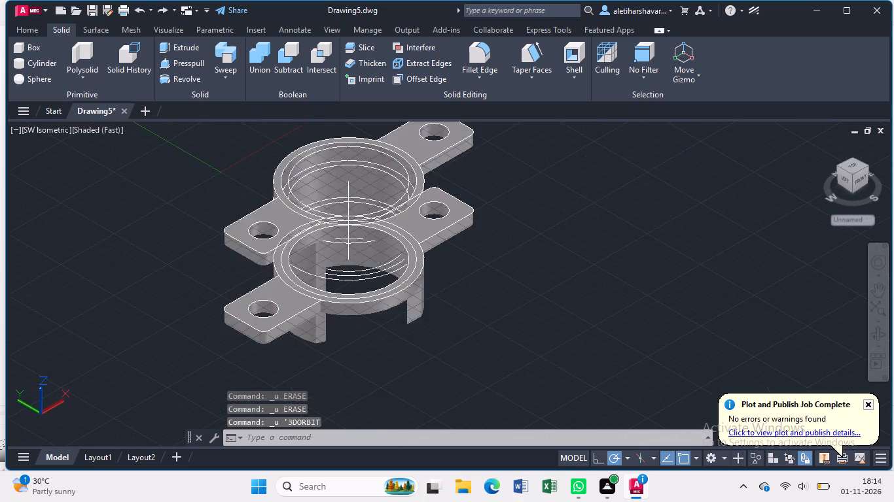
{"action": "key", "text": "ctrl+z"}
{"action": "key", "text": "ctrl+z"}
{"action": "key", "text": "ctrl+z"}
{"action": "key", "text": "ctrl+z"}
{"action": "key", "text": "ctrl+z"}
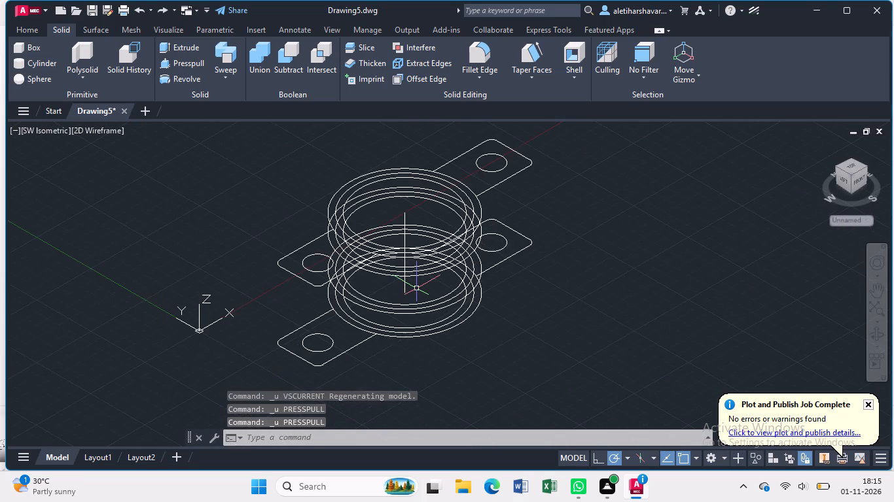
{"action": "key", "text": "ctrl+z"}
{"action": "key", "text": "ctrl+z"}
{"action": "key", "text": "ctrl+z"}
{"action": "key", "text": "ctrl+z"}
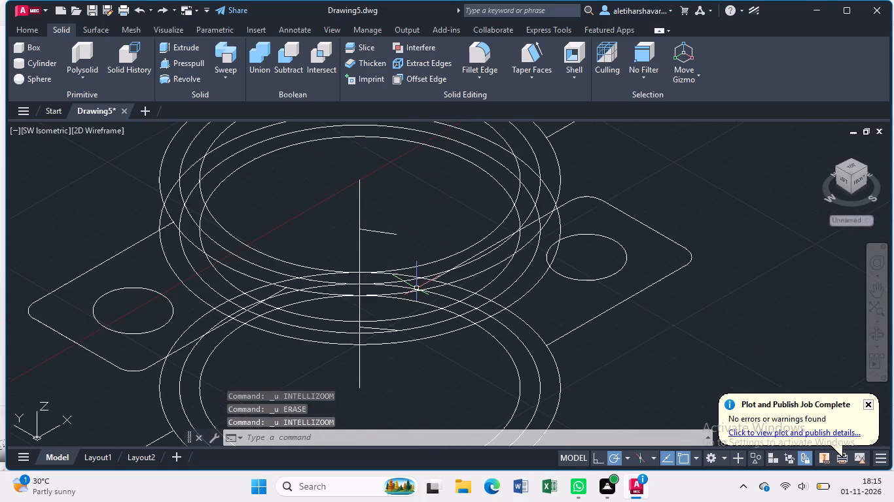
{"action": "key", "text": "ctrl+z"}
{"action": "key", "text": "ctrl+z"}
{"action": "key", "text": "ctrl+z"}
{"action": "key", "text": "ctrl+z"}
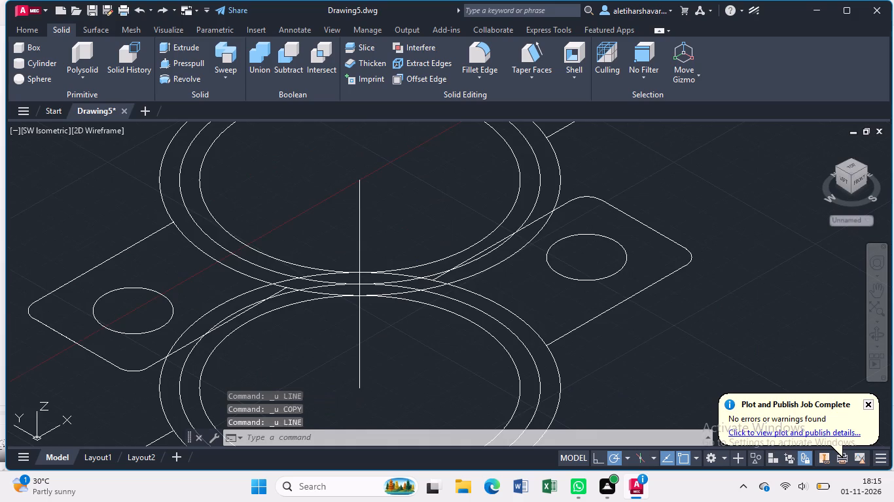
{"action": "key", "text": "ctrl+z"}
{"action": "key", "text": "ctrl+z"}
{"action": "key", "text": "ctrl+z"}
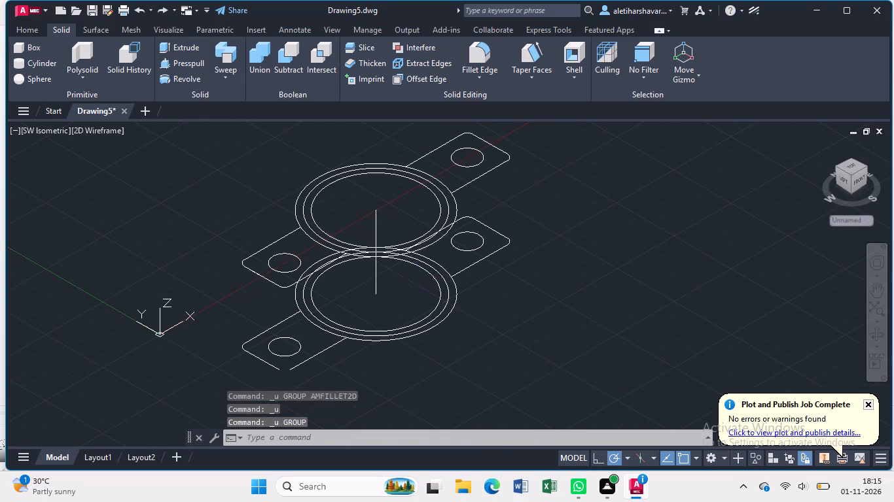
{"action": "key", "text": "ctrl+z"}
{"action": "key", "text": "ctrl+z"}
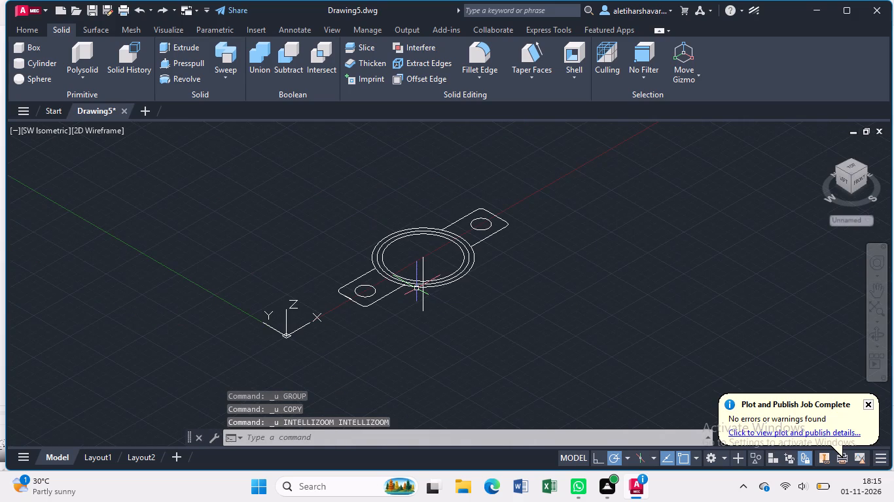
{"action": "key", "text": "ctrl+z"}
Join all the lines, arcs and circles of the flat tabbed profile, selecting them with a crossing window.
{"action": "scroll", "coordinate": [493, 313], "scroll_direction": "up", "scroll_amount": 3}
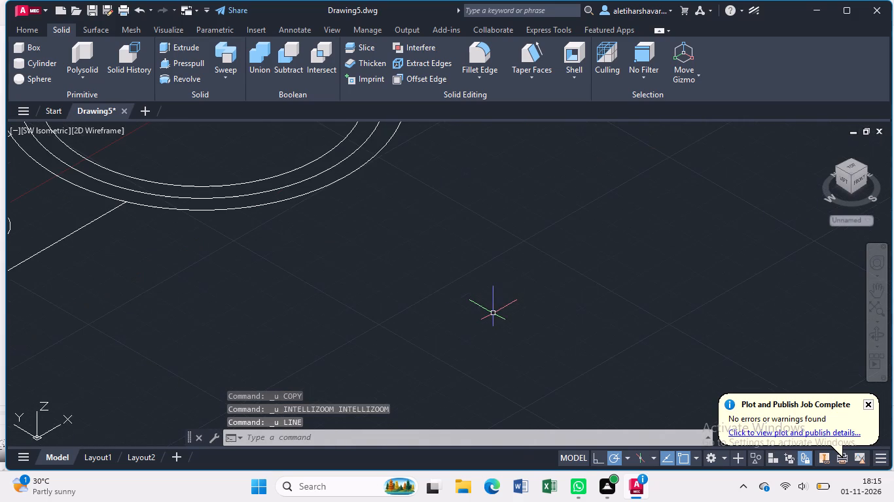
{"action": "middle_click_drag", "start_coordinate": [399, 281], "coordinate": [484, 356]}
{"action": "scroll", "coordinate": [493, 319], "scroll_direction": "down", "scroll_amount": 2}
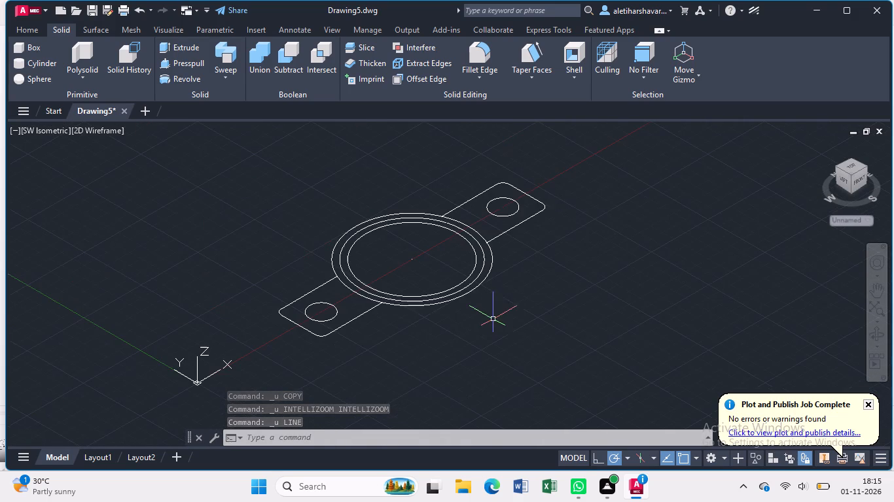
{"action": "left_click_drag", "start_coordinate": [566, 169], "coordinate": [563, 180]}
{"action": "left_click", "coordinate": [276, 329]}
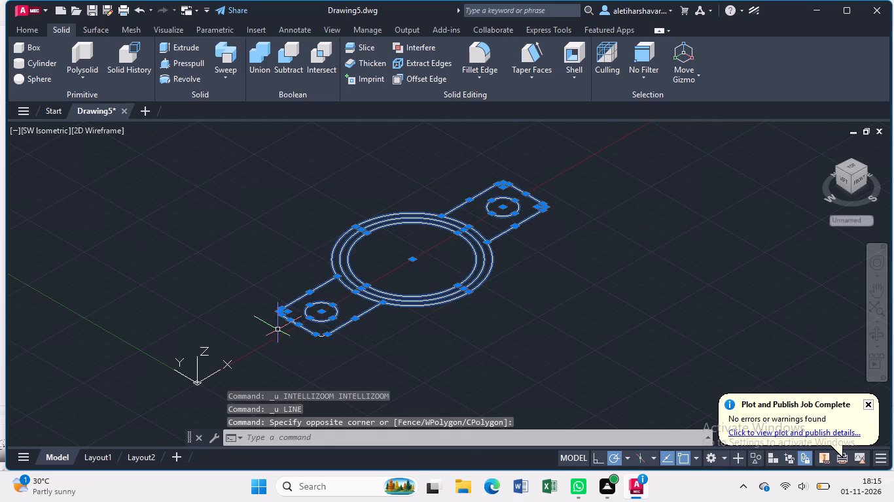
{"action": "key", "text": "j"}
{"action": "key", "text": "Return"}
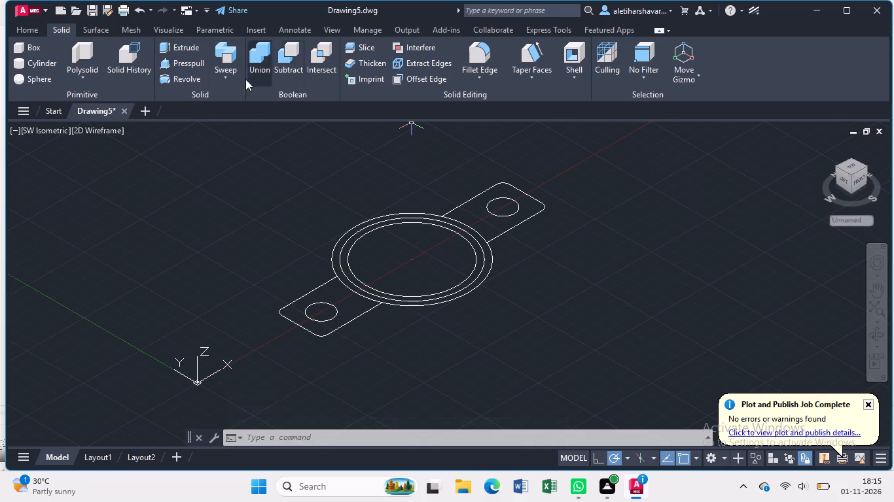
Presspull the tab on the positive X side downward by 10, leaving its hole open.
{"action": "left_click", "coordinate": [192, 63]}
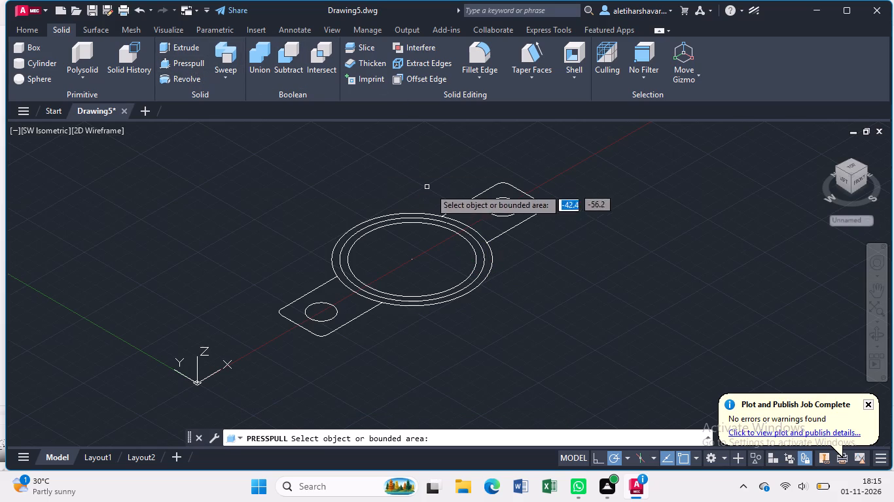
{"action": "left_click", "coordinate": [488, 222]}
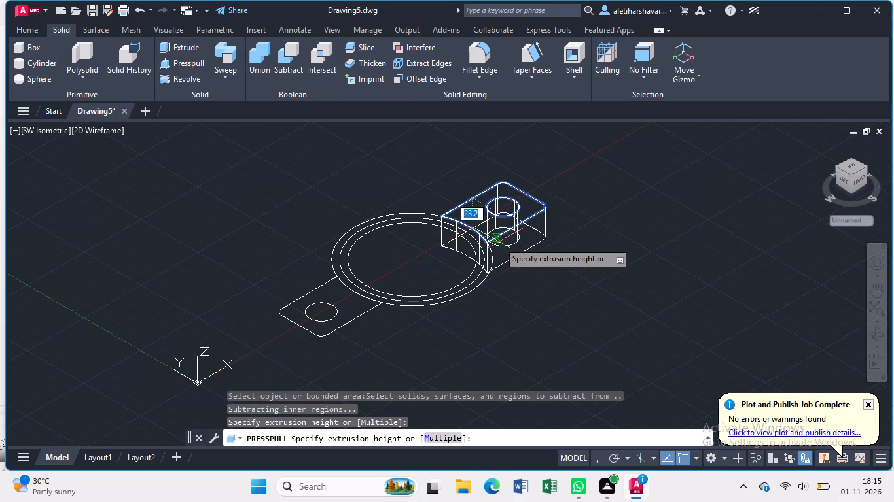
{"action": "type", "text": "10"}
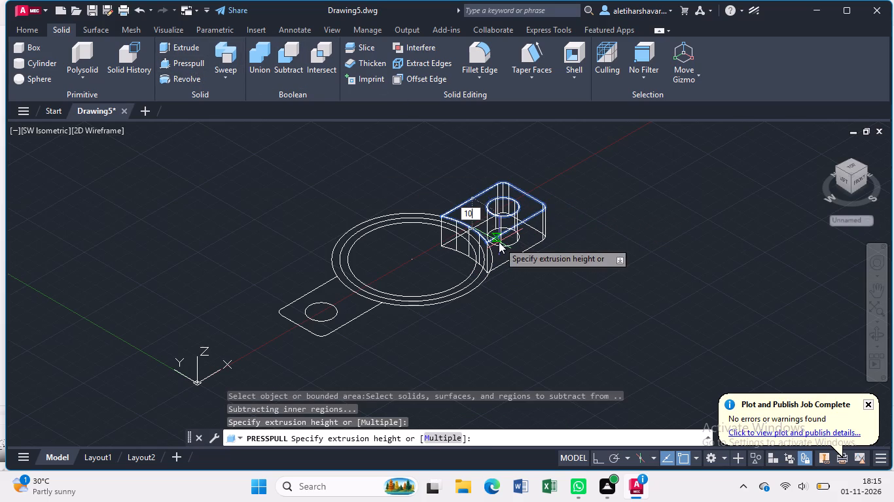
{"action": "key", "text": "Return"}
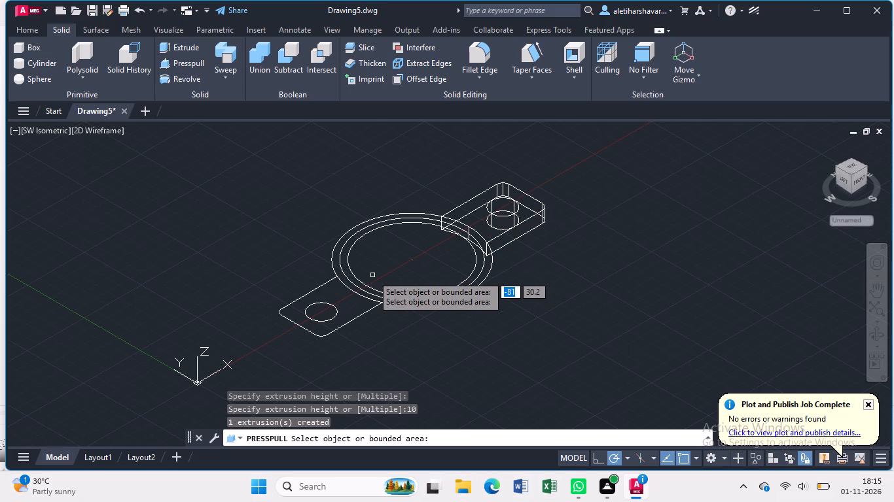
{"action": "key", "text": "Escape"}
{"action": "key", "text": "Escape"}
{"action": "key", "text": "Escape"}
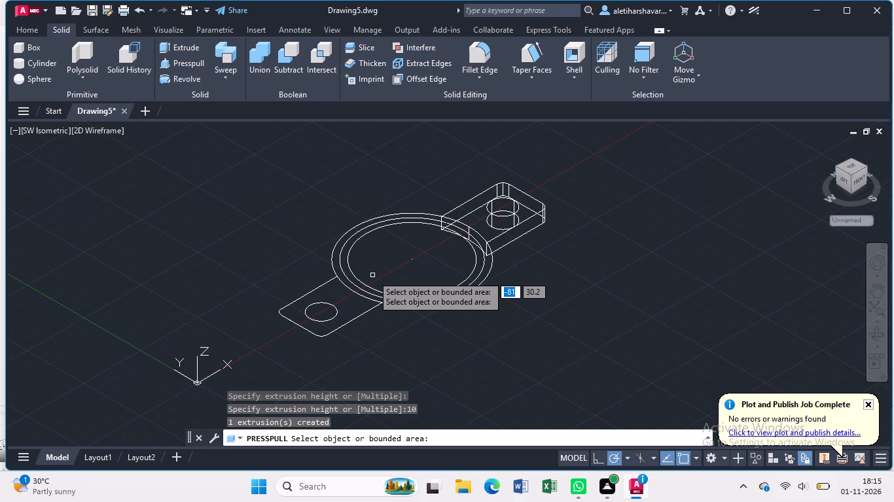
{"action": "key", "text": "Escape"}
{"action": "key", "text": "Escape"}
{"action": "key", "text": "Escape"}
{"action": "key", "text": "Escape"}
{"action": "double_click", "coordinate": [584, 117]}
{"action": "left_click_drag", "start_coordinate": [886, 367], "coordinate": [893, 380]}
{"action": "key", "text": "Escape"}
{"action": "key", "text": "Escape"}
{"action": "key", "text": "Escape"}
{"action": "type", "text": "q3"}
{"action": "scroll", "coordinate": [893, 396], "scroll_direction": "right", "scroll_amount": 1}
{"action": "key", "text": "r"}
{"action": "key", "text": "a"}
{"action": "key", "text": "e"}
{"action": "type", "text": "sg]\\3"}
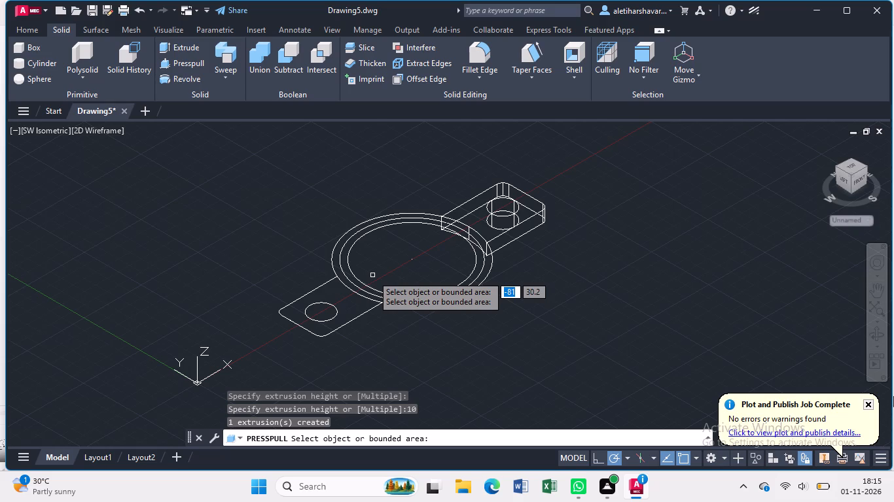
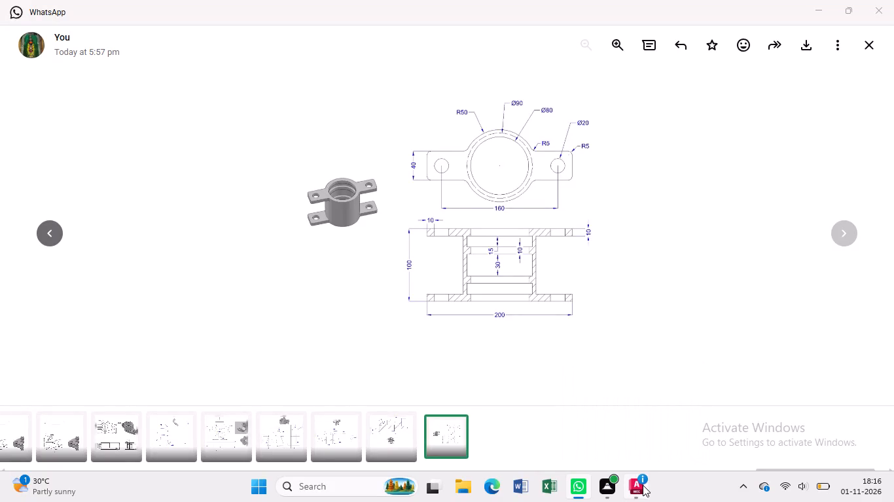
Switch from the reference drawing of the tabbed circular part back to the AutoCAD model.
{"action": "left_click", "coordinate": [632, 486]}
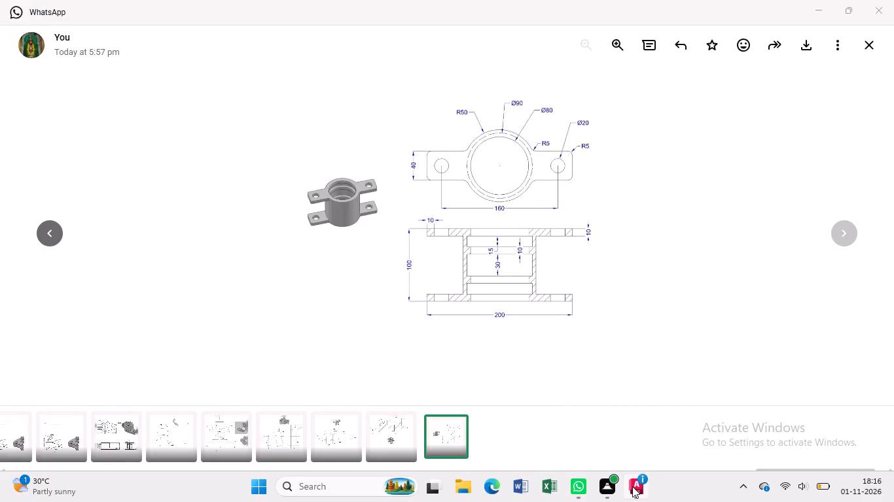
{"action": "left_click", "coordinate": [632, 486]}
{"action": "double_click", "coordinate": [633, 486]}
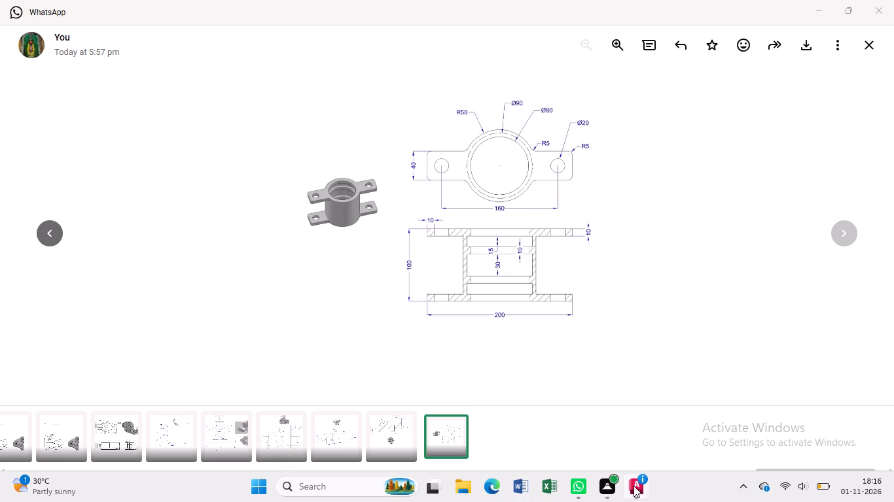
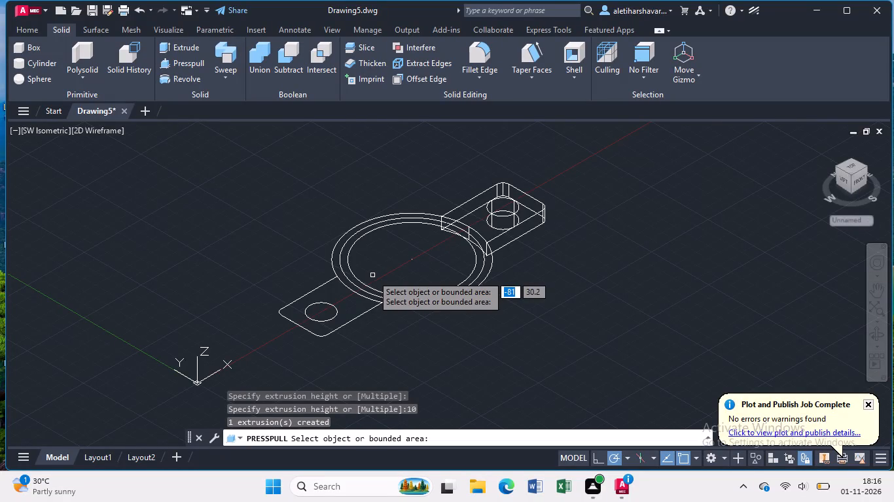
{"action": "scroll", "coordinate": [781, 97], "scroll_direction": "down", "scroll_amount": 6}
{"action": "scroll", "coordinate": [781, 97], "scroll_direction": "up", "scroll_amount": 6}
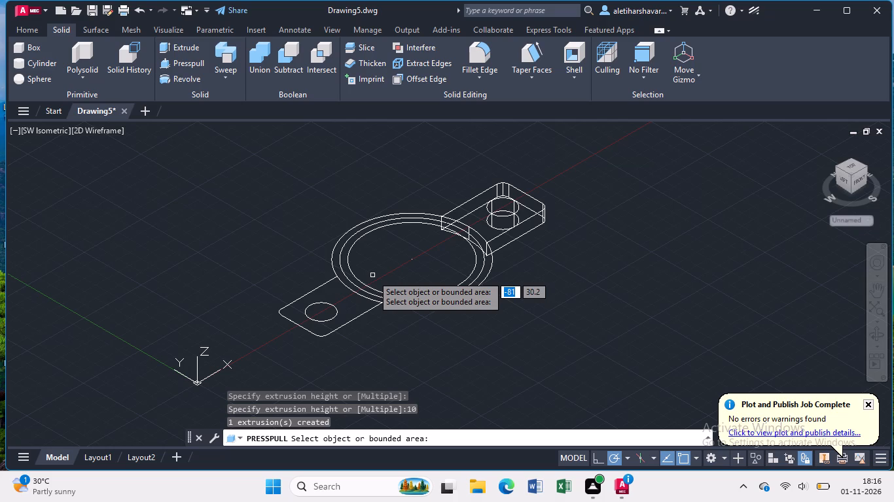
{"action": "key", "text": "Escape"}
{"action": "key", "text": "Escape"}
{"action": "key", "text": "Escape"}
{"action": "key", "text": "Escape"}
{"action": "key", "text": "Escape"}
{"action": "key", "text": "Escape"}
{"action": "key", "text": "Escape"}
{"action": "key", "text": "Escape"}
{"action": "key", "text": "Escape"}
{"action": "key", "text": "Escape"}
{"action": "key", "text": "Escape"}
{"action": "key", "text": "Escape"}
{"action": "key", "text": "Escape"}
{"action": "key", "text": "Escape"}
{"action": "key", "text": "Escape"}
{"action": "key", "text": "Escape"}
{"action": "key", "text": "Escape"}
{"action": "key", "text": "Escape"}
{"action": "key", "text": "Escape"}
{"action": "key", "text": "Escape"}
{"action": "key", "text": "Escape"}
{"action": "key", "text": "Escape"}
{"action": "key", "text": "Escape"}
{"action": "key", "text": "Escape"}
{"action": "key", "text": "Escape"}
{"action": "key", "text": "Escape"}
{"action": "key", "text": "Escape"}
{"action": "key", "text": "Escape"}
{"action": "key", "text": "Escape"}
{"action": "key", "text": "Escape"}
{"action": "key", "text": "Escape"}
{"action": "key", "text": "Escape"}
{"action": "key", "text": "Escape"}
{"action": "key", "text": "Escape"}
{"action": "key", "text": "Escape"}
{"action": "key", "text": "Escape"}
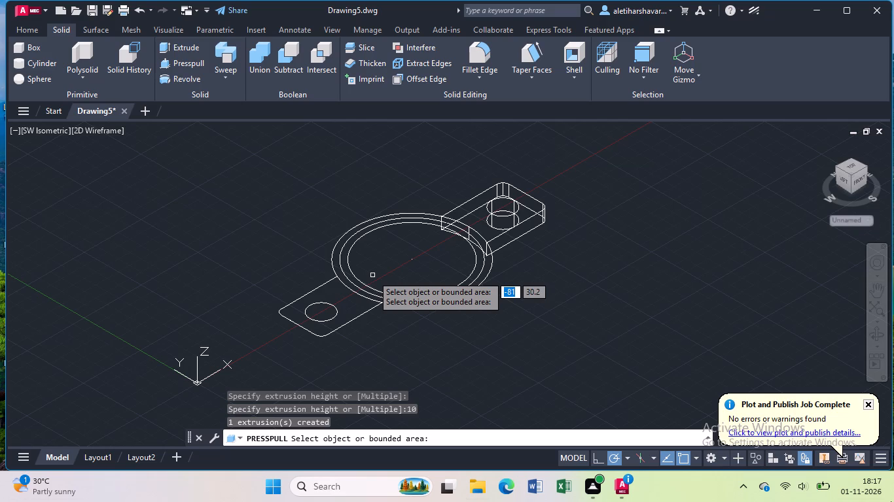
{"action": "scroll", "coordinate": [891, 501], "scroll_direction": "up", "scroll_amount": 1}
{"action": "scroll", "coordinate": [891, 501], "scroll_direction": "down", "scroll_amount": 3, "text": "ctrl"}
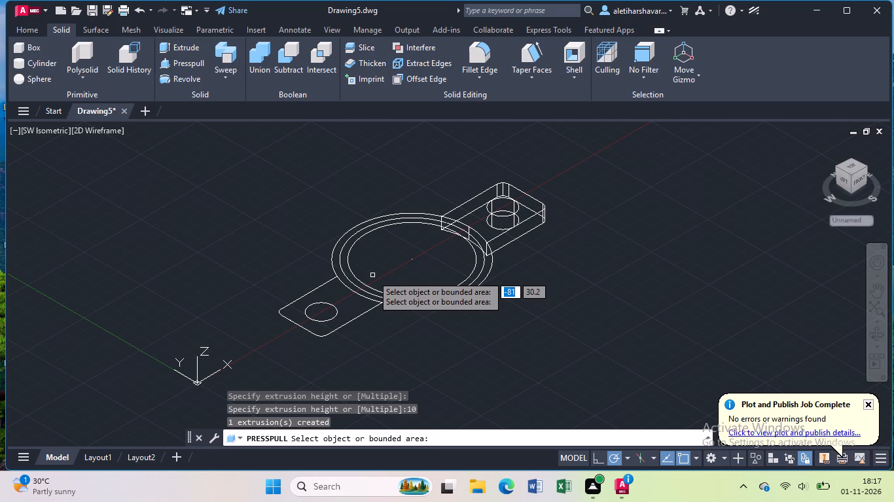
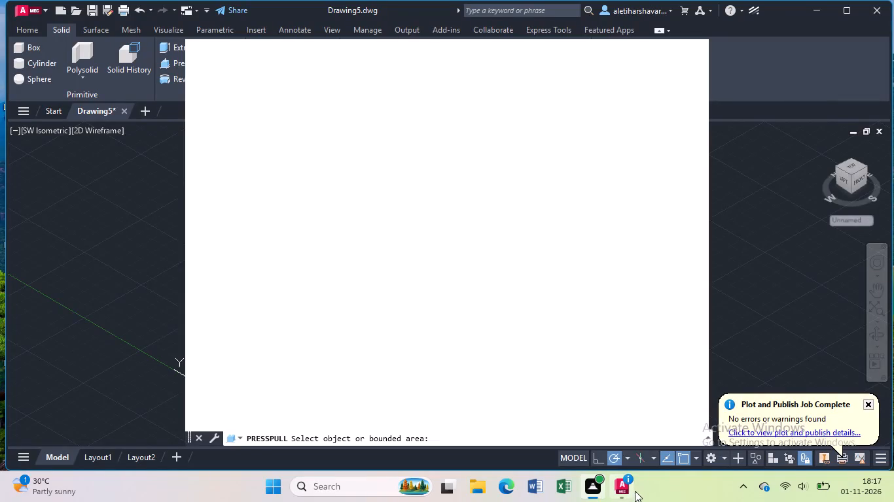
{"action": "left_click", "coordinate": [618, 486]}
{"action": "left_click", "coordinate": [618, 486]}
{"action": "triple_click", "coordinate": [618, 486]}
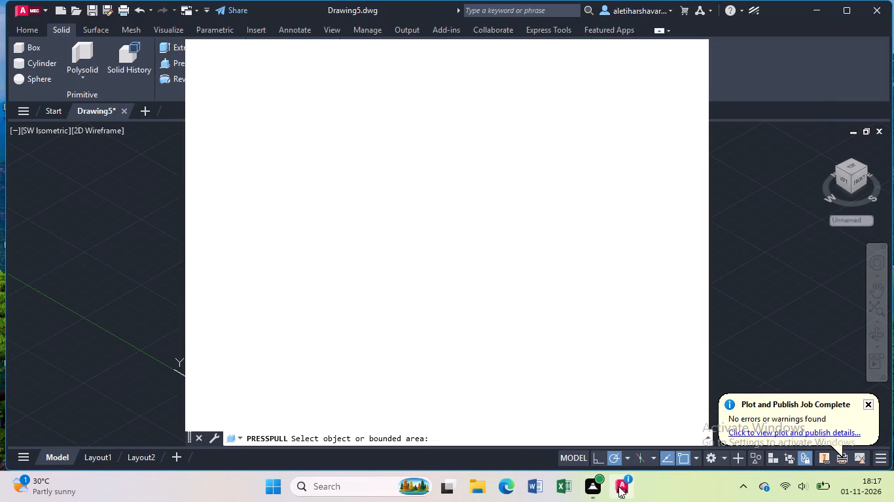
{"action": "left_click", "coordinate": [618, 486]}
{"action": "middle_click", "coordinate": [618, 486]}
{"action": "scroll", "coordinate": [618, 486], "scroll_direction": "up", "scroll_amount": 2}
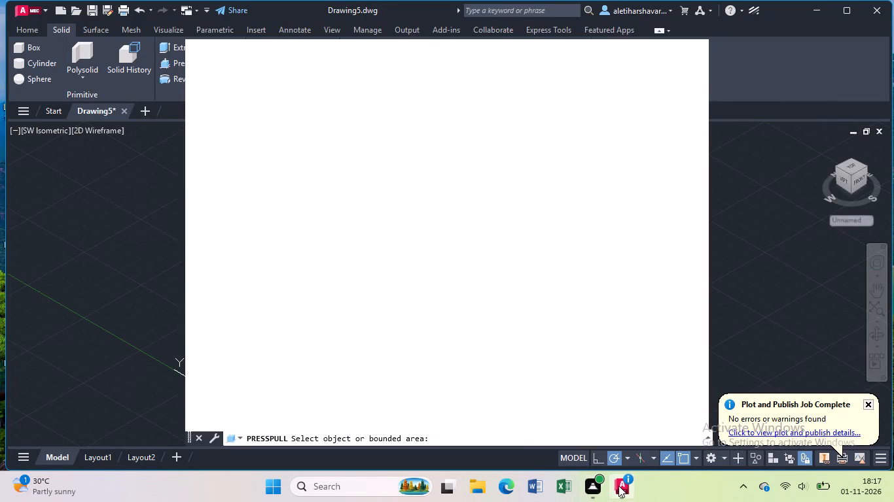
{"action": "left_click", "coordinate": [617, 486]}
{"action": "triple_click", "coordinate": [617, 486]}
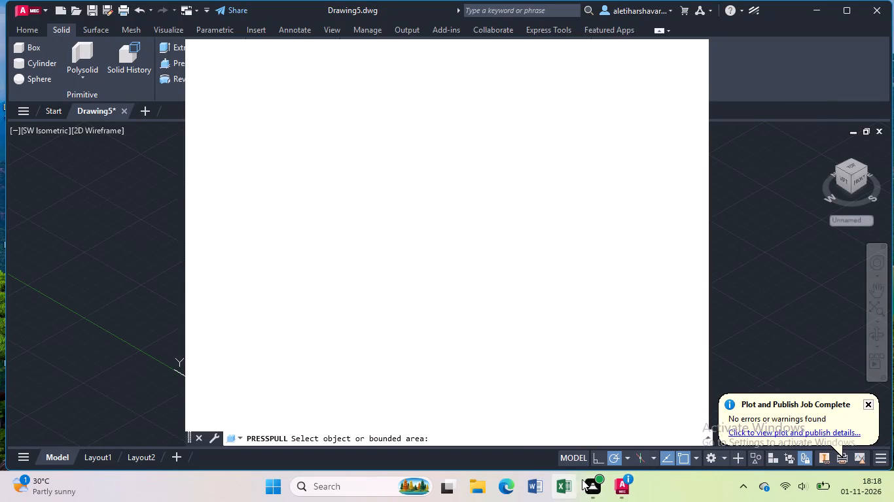
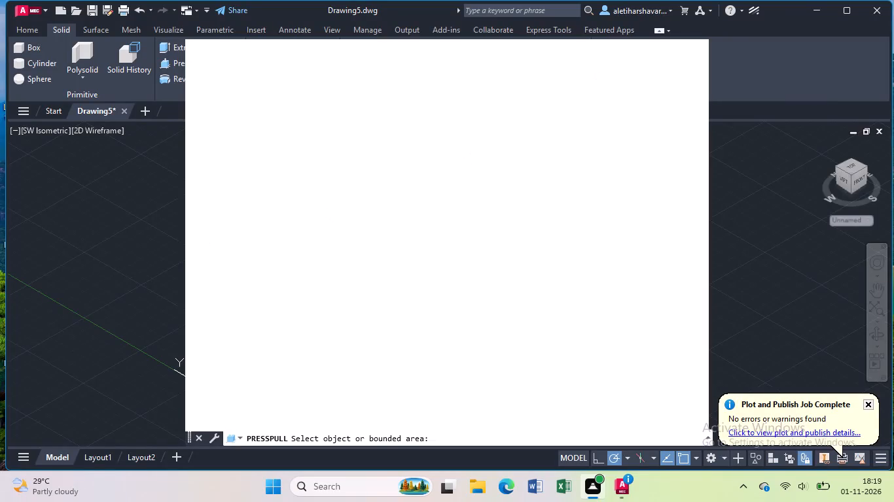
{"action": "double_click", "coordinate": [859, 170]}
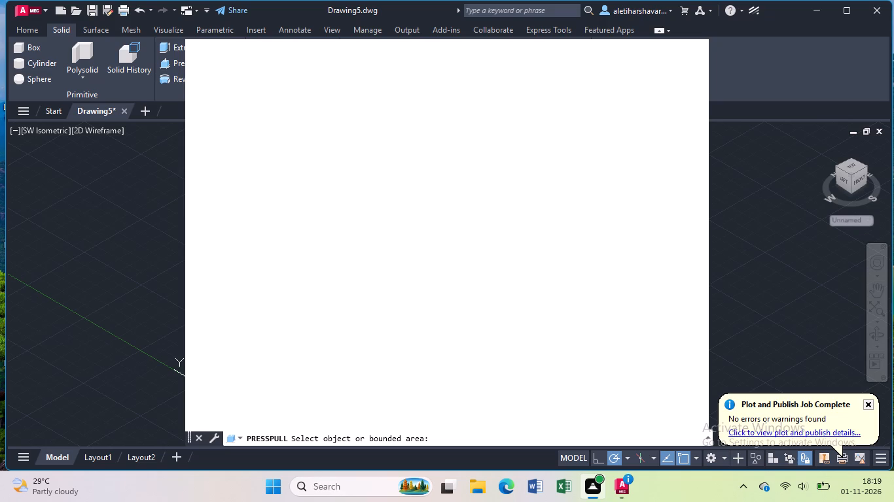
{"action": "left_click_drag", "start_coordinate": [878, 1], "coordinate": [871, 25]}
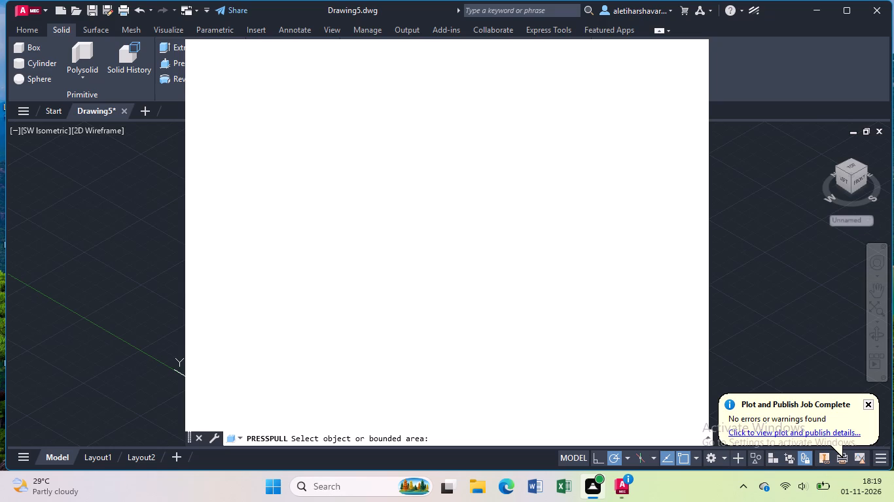
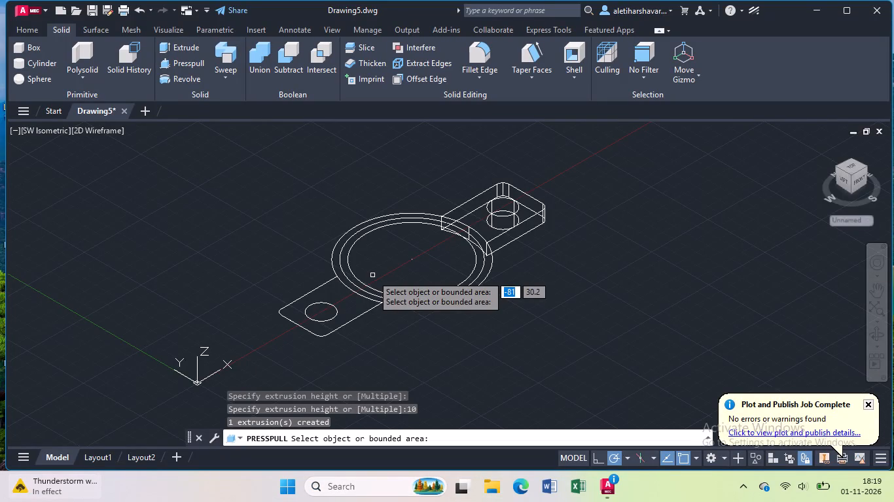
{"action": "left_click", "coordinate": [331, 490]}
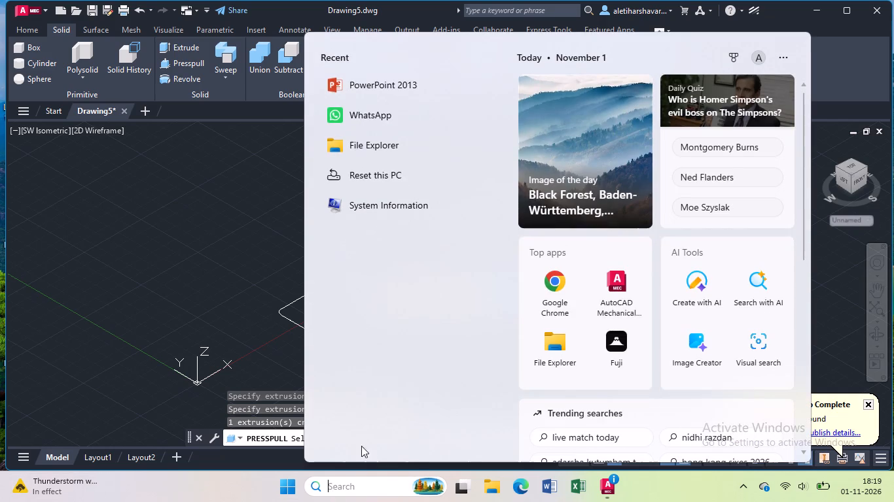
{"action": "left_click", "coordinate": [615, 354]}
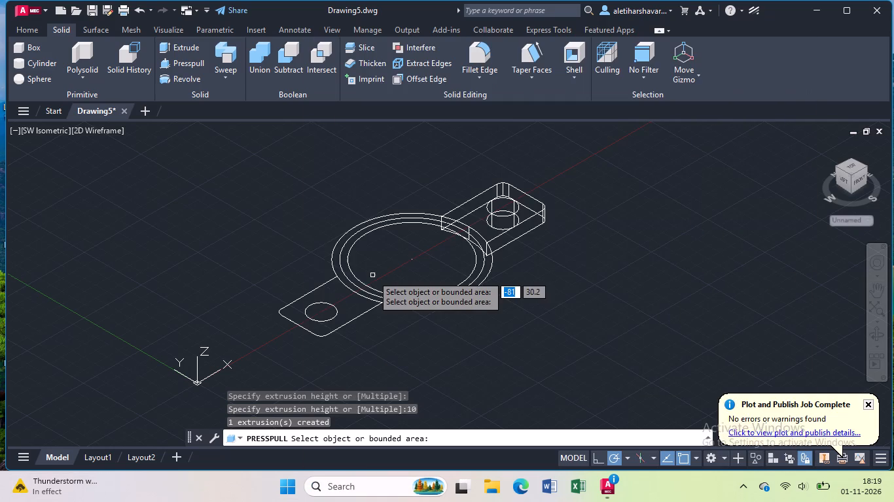
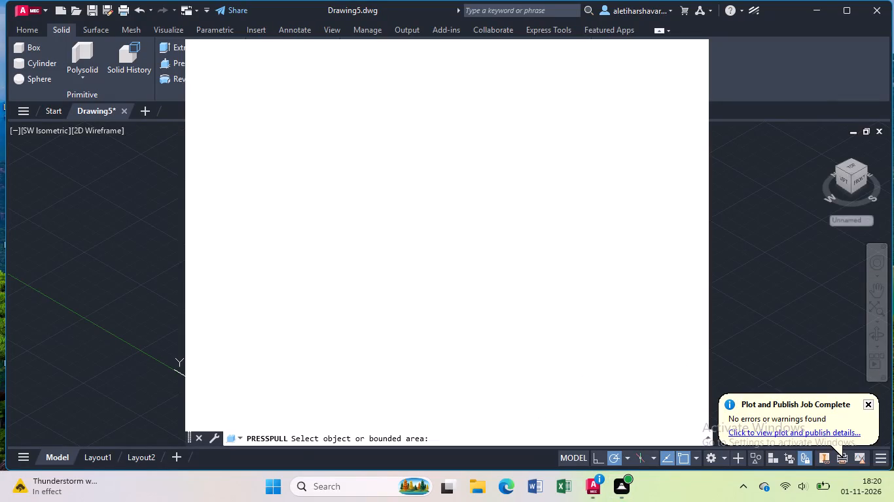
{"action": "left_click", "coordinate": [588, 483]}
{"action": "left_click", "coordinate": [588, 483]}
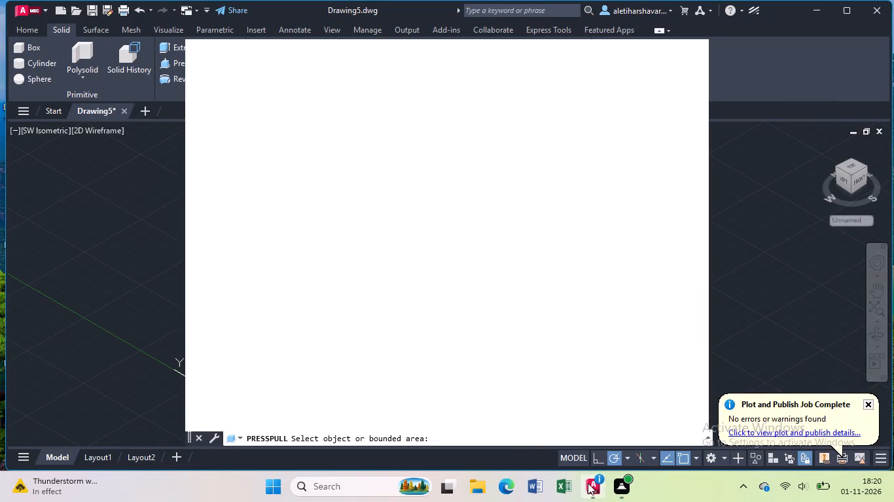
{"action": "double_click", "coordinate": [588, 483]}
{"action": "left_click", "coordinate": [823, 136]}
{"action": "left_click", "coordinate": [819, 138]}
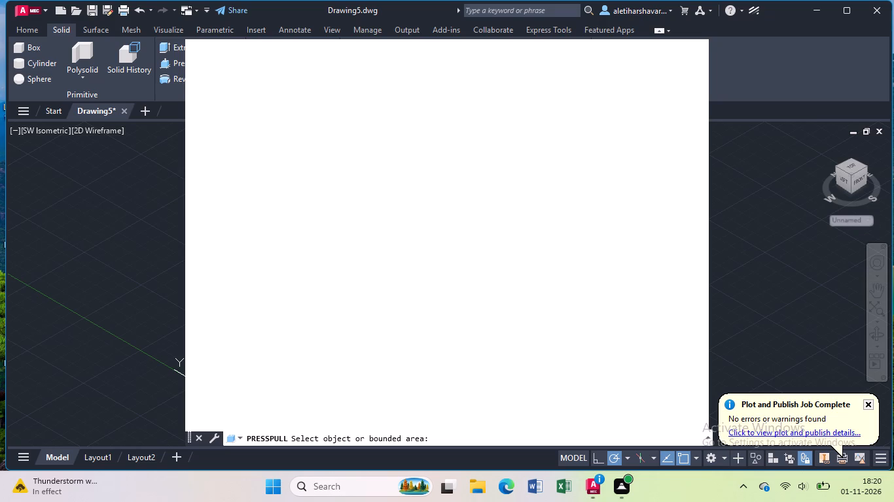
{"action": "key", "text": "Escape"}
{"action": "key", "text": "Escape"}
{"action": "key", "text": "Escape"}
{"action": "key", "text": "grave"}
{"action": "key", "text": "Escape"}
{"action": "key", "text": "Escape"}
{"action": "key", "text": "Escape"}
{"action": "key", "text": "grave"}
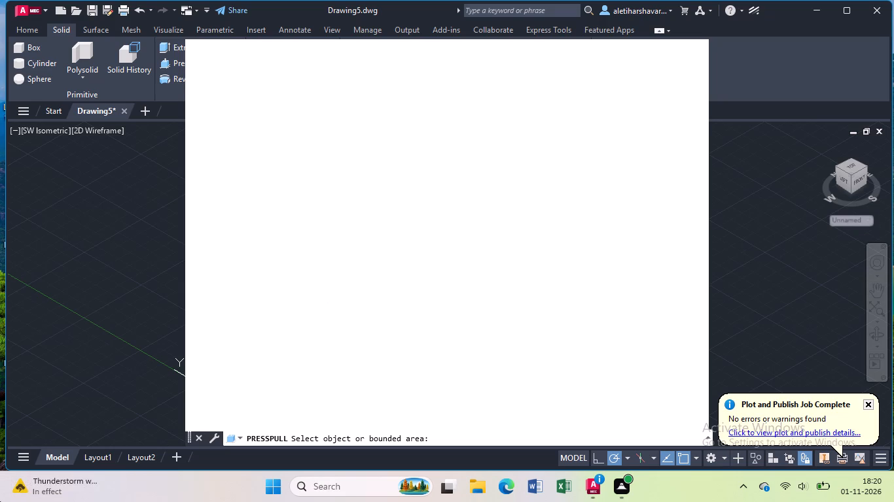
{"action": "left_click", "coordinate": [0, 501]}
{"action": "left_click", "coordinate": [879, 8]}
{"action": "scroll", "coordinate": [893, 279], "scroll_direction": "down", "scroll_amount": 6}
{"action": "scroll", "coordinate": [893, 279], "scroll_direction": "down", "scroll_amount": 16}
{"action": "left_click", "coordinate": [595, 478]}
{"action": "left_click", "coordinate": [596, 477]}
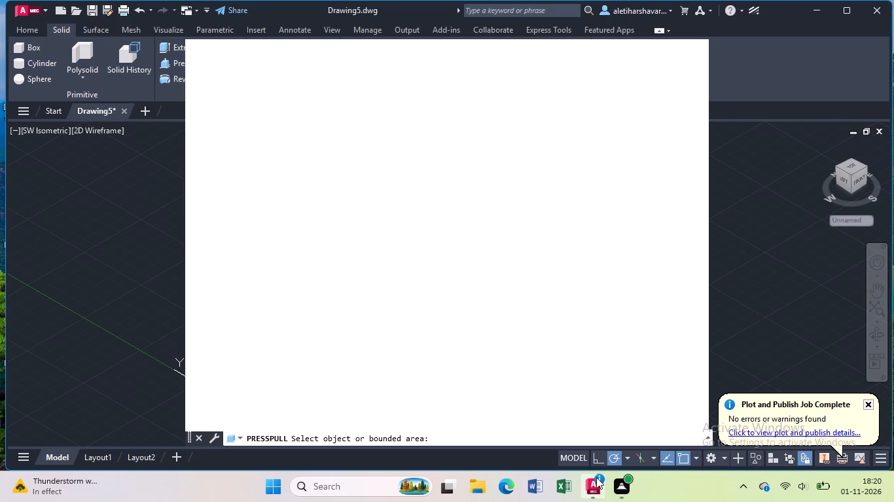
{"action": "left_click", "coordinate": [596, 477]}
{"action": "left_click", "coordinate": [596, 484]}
Put the computer to sleep while leaving the open drawing running.
{"action": "left_click", "coordinate": [279, 487]}
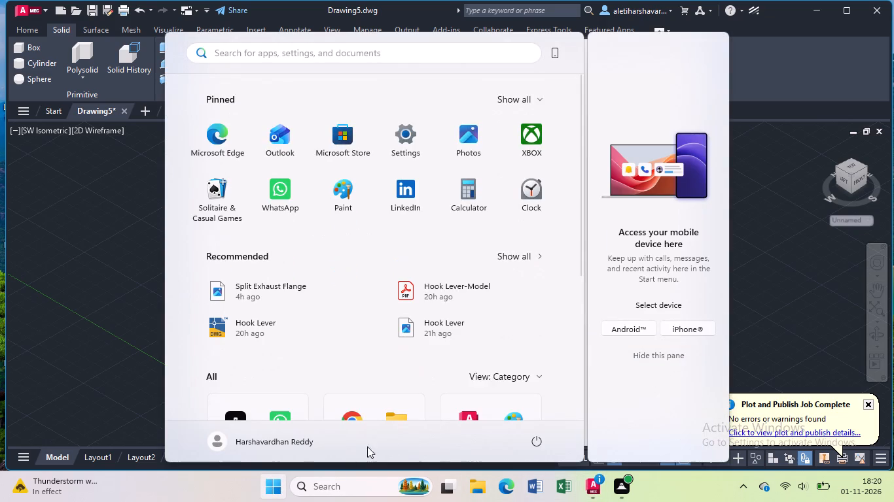
{"action": "left_click", "coordinate": [543, 435]}
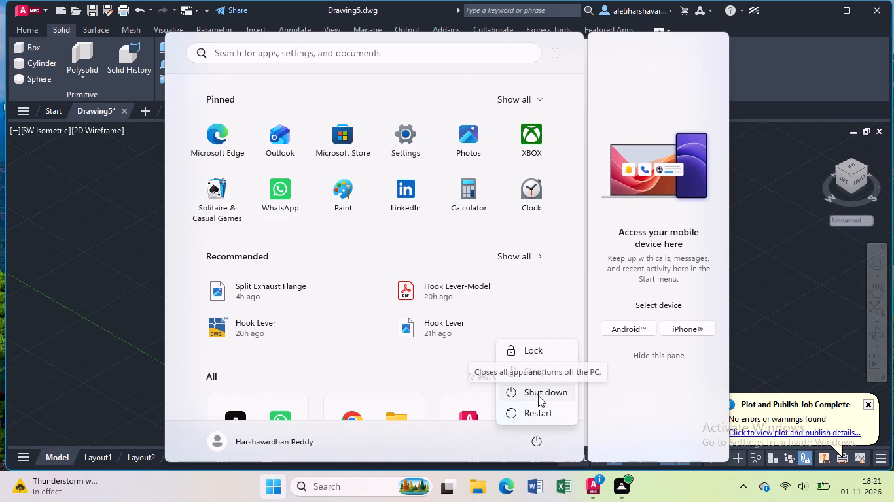
{"action": "left_click", "coordinate": [533, 370]}
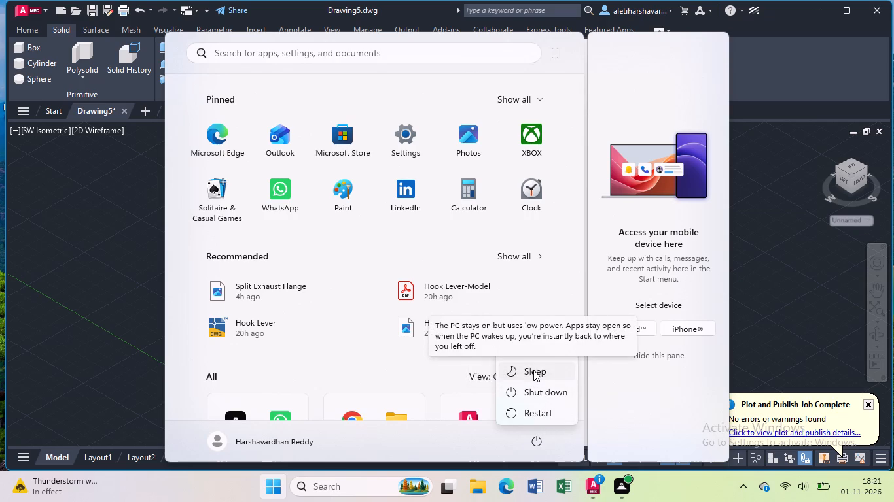
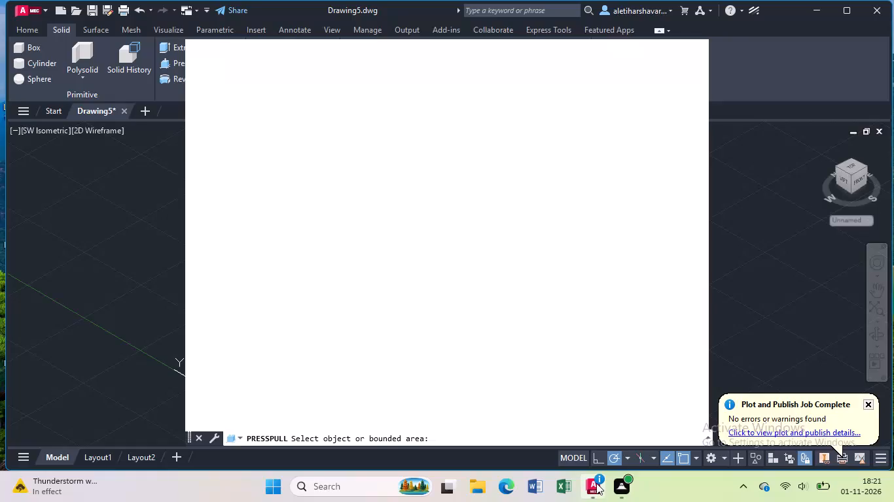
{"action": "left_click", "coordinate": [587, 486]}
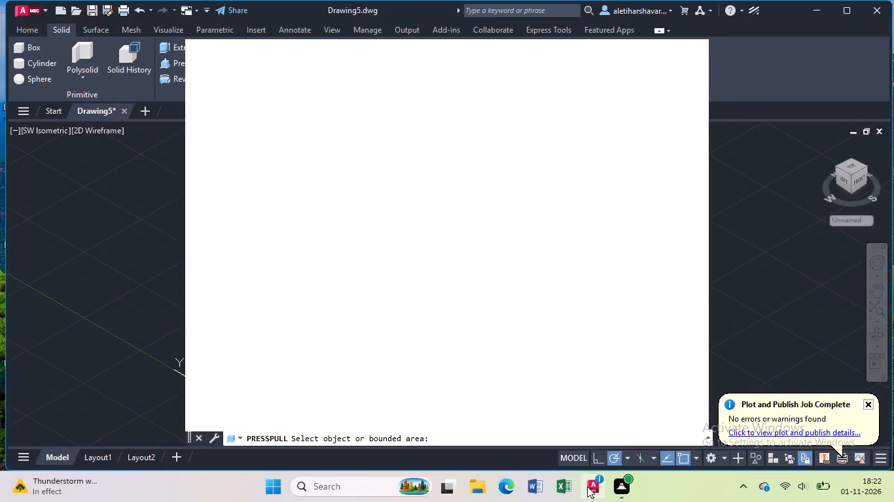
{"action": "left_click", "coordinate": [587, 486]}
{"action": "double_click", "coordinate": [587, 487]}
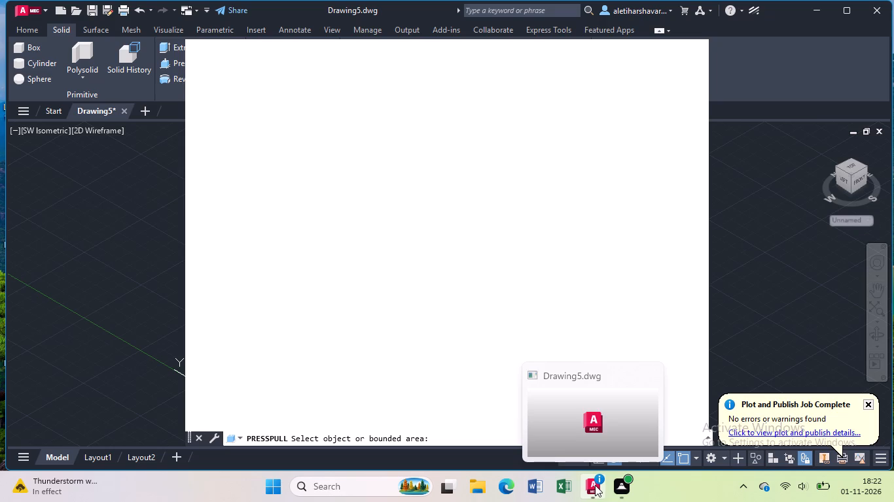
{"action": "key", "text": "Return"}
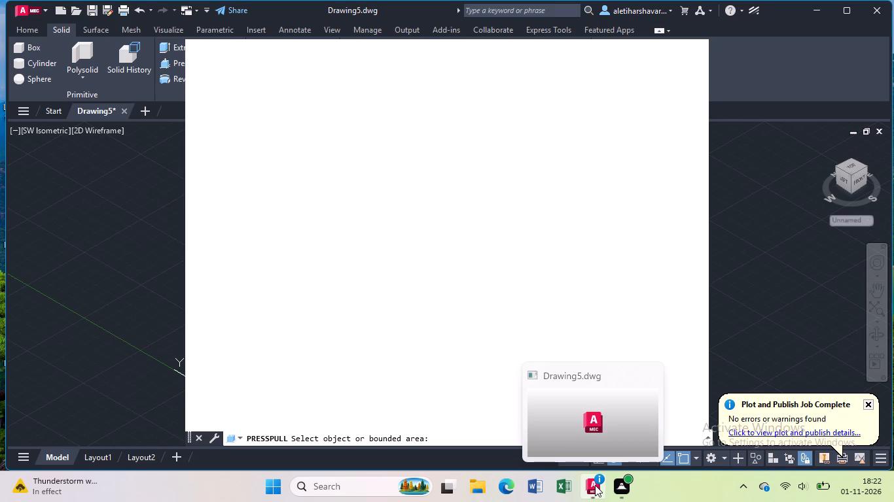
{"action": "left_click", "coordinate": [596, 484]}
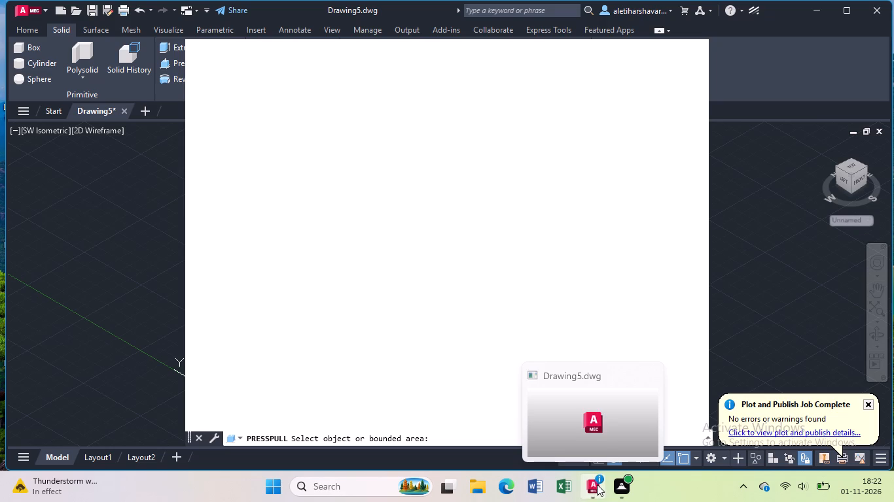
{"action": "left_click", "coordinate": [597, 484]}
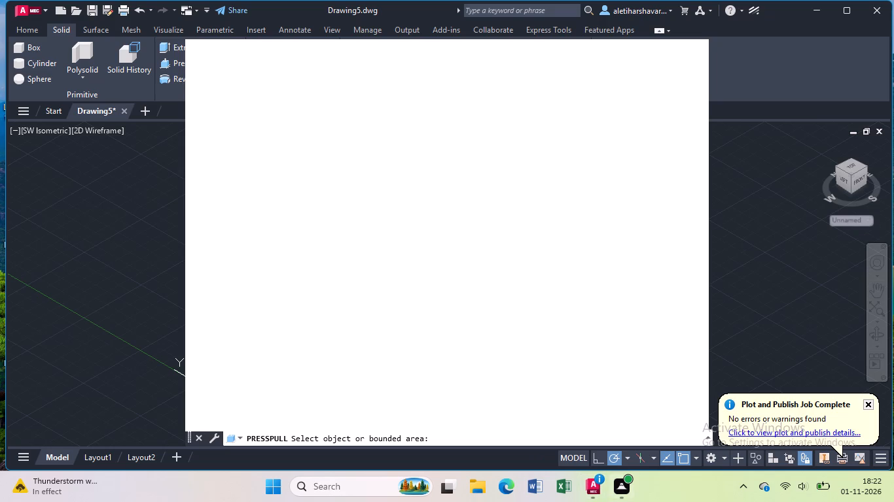
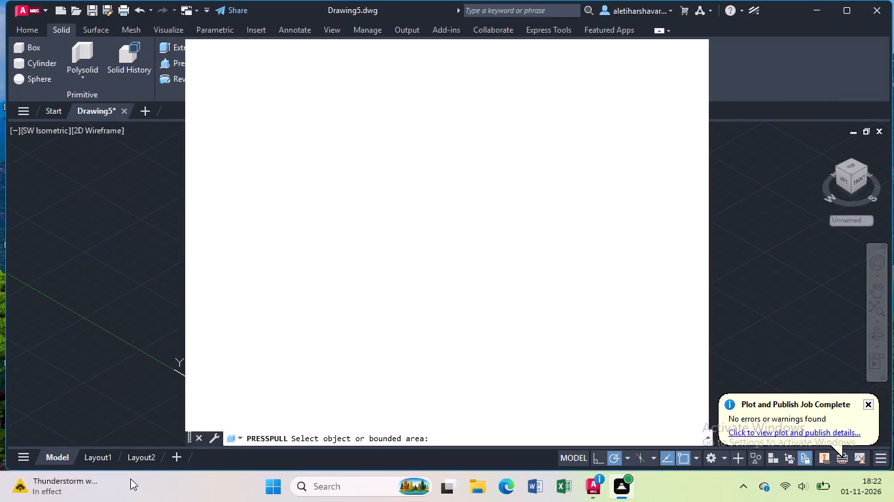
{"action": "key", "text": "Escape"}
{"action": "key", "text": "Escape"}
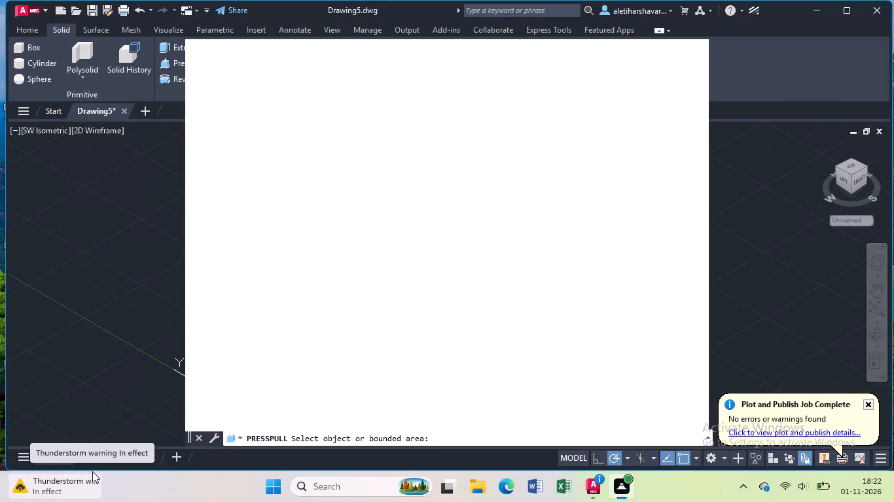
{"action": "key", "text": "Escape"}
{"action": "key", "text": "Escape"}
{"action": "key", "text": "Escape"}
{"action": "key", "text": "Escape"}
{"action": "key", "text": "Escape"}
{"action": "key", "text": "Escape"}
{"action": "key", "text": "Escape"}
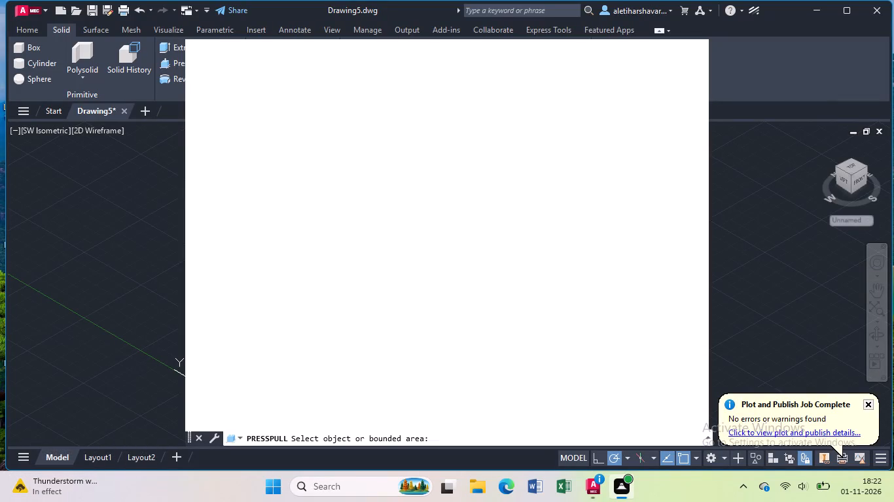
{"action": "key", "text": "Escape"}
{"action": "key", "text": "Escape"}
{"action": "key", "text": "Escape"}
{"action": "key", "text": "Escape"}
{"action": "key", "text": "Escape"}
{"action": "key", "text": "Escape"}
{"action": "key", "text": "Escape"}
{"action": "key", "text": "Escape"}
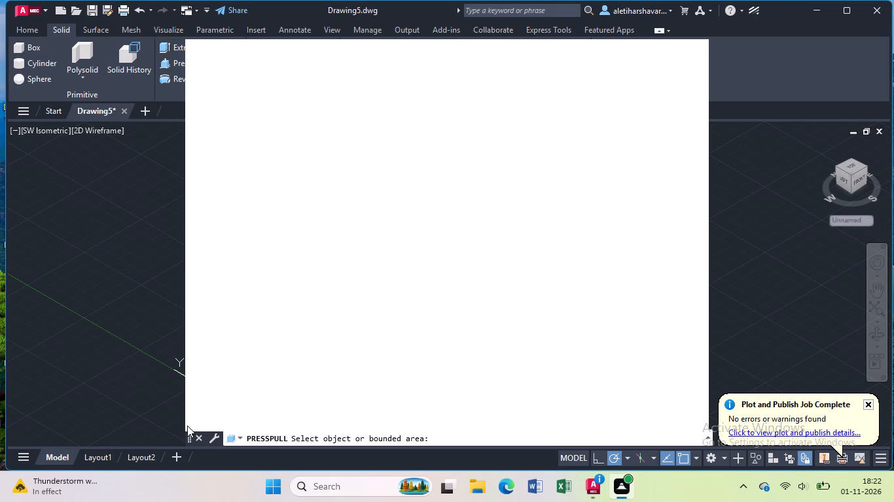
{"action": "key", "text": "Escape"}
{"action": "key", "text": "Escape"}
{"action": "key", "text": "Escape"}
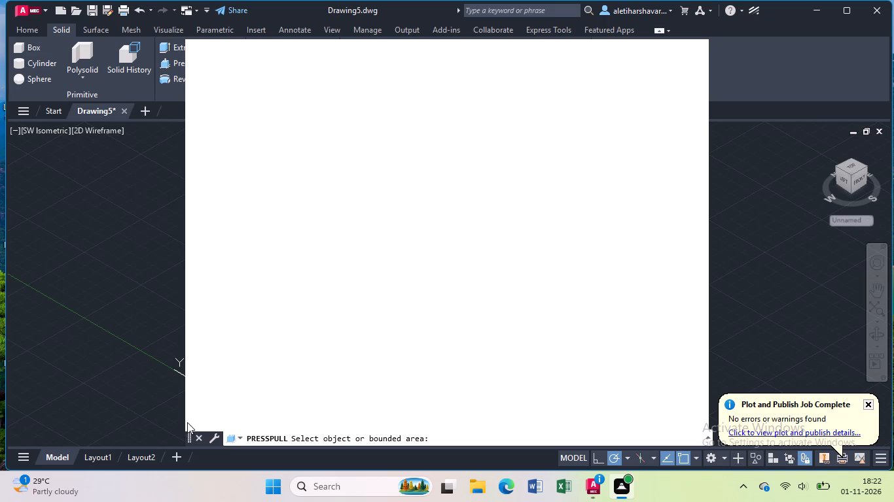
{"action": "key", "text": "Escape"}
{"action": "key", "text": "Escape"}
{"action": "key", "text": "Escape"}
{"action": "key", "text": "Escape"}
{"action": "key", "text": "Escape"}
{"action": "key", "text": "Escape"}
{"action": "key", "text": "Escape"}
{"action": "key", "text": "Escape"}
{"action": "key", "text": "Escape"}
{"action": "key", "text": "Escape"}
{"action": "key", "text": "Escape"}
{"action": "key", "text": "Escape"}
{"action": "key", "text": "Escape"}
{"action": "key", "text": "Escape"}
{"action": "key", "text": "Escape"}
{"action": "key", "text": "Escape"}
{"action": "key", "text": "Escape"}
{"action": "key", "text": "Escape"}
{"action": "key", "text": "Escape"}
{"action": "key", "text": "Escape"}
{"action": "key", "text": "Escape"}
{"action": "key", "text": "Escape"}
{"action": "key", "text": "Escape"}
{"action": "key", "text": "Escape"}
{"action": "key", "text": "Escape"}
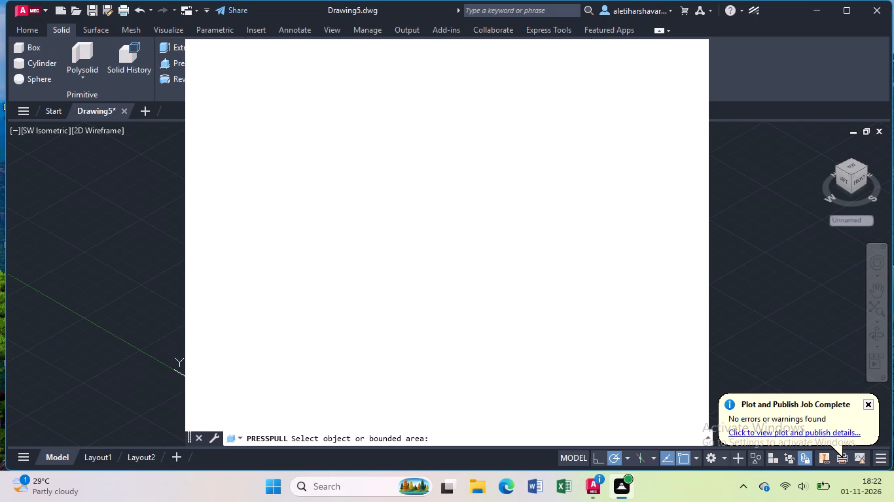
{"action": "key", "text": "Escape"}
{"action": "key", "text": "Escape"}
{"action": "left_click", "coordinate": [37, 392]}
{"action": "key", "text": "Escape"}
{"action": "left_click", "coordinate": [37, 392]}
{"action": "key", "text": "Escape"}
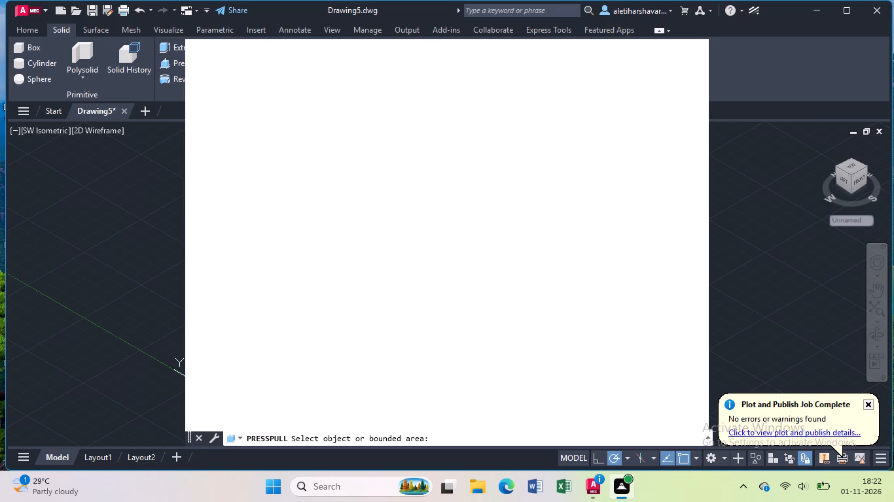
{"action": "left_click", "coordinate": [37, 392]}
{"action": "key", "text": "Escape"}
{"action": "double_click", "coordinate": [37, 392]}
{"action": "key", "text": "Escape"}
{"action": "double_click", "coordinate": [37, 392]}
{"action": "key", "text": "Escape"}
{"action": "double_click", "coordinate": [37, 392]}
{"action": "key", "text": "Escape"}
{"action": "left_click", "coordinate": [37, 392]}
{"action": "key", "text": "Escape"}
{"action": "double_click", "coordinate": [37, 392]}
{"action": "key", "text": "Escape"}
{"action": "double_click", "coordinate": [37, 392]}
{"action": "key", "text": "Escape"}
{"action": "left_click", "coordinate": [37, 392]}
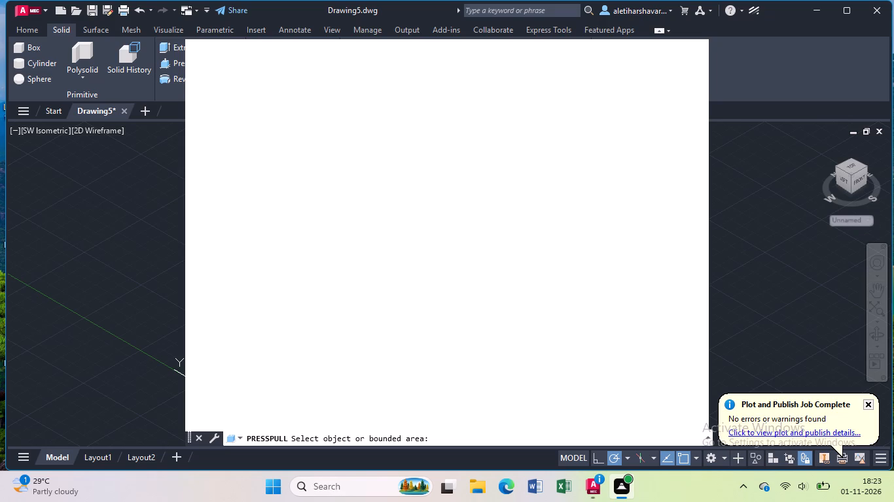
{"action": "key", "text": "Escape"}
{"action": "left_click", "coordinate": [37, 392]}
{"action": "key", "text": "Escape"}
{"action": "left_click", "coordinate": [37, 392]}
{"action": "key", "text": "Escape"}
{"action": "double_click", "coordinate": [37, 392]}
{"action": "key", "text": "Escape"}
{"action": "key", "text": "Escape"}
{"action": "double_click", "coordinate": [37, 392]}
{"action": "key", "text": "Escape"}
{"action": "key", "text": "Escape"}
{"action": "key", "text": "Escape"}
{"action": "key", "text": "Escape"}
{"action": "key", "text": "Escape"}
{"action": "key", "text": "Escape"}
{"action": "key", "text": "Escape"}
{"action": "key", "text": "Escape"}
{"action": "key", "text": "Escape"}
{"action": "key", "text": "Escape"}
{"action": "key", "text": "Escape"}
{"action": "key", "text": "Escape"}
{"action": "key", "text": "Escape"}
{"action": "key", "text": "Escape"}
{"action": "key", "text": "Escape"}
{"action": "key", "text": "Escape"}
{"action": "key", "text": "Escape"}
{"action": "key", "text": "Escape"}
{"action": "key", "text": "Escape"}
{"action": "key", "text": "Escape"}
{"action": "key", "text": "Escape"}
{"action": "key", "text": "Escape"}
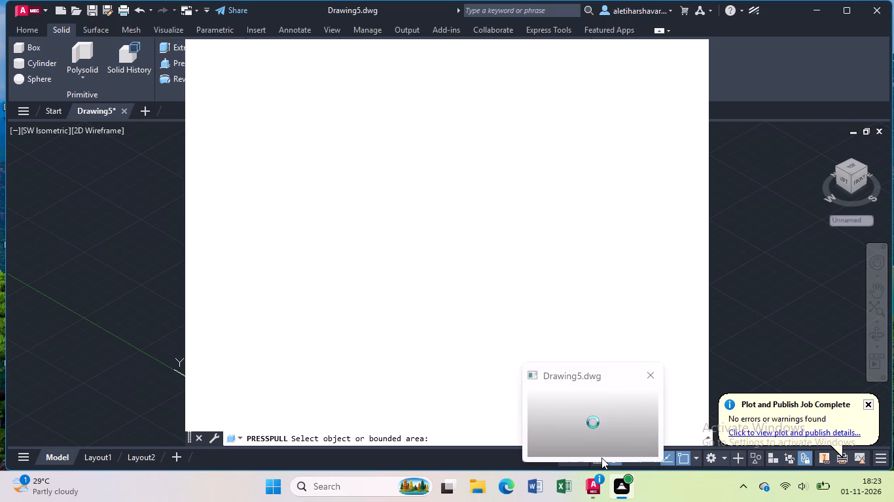
Try to close the unresponsive Drawing5.dwg window.
{"action": "left_click", "coordinate": [648, 378]}
{"action": "left_click", "coordinate": [649, 374]}
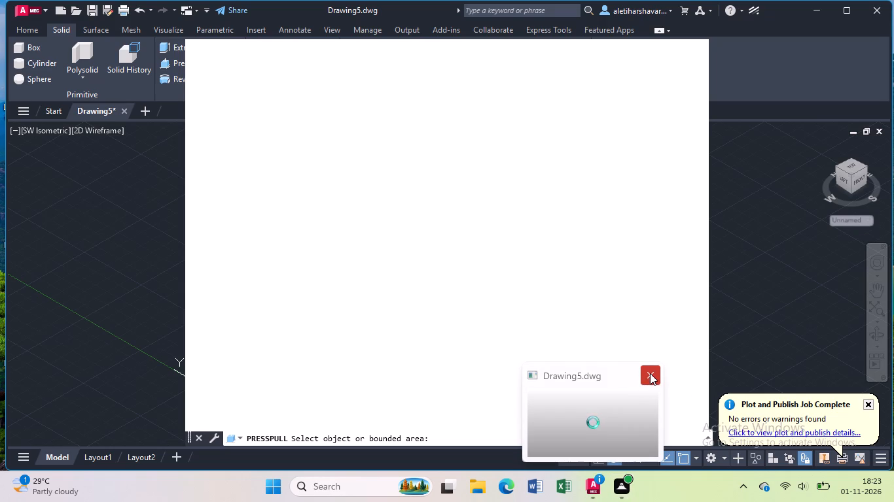
{"action": "left_click", "coordinate": [650, 373]}
{"action": "triple_click", "coordinate": [650, 373]}
{"action": "triple_click", "coordinate": [651, 373]}
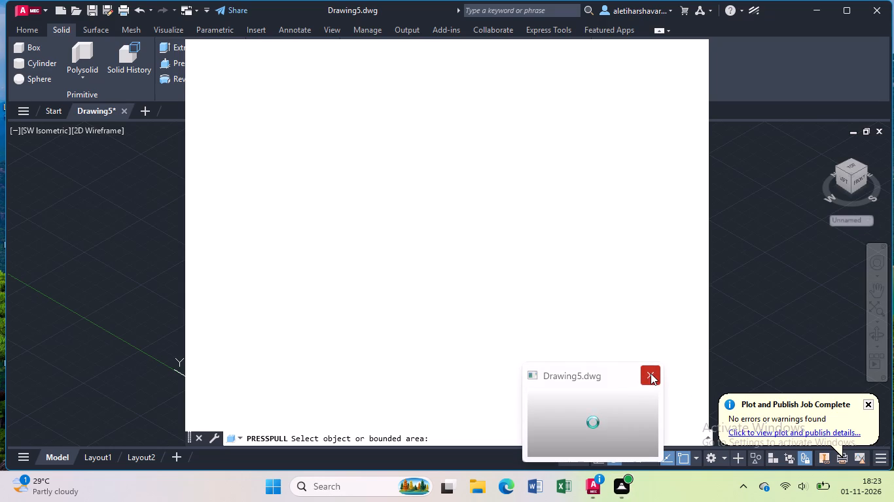
{"action": "double_click", "coordinate": [651, 373]}
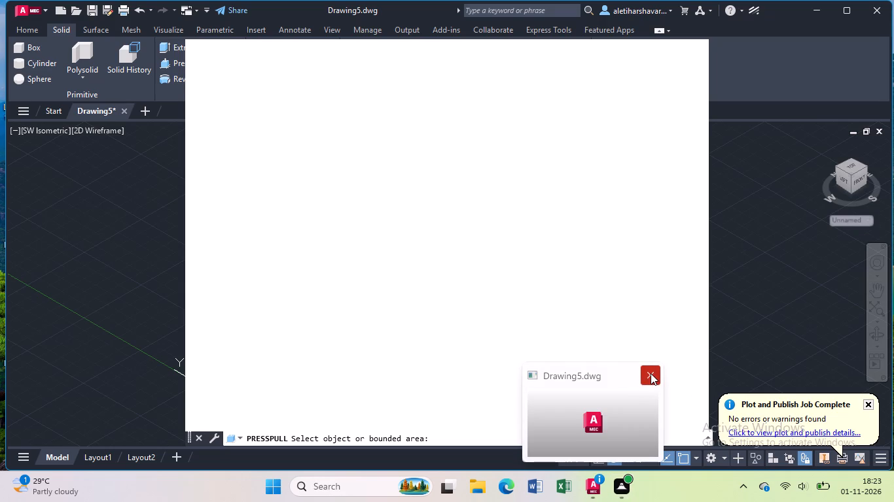
{"action": "left_click", "coordinate": [651, 373]}
{"action": "left_click", "coordinate": [651, 373]}
{"action": "left_click", "coordinate": [651, 373]}
{"action": "left_click", "coordinate": [651, 373]}
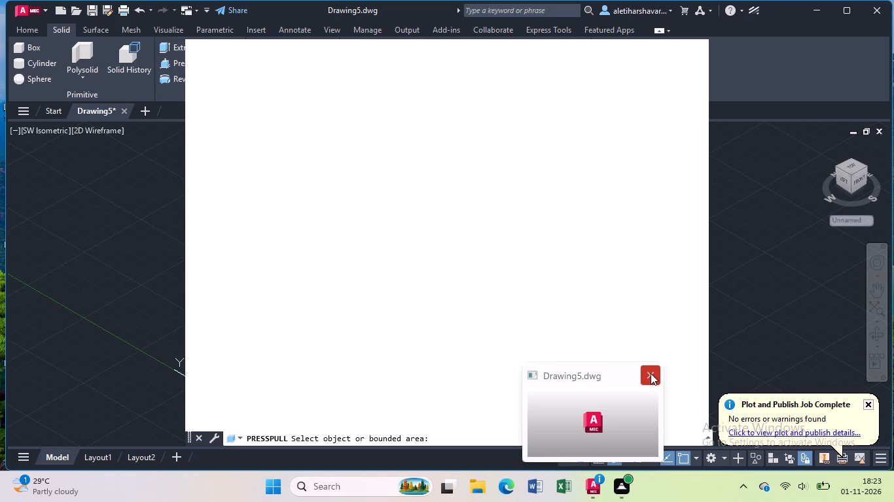
{"action": "triple_click", "coordinate": [651, 373]}
{"action": "triple_click", "coordinate": [651, 373]}
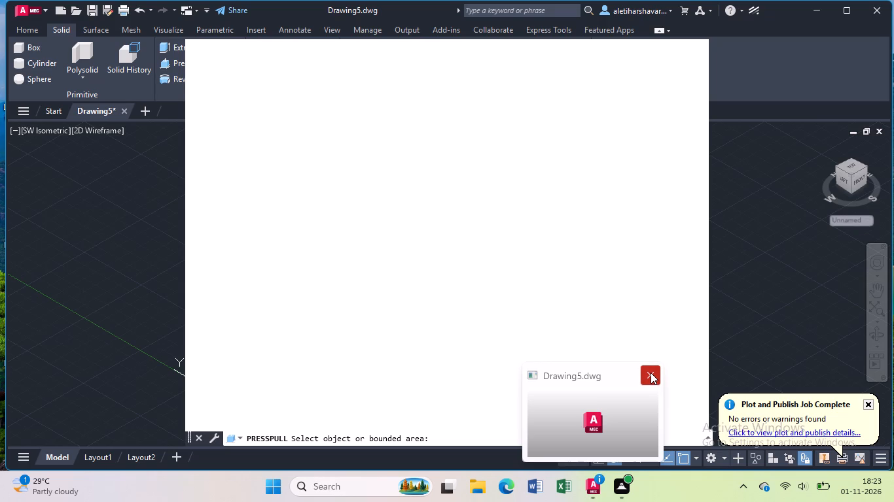
{"action": "triple_click", "coordinate": [651, 373]}
{"action": "left_click", "coordinate": [651, 373]}
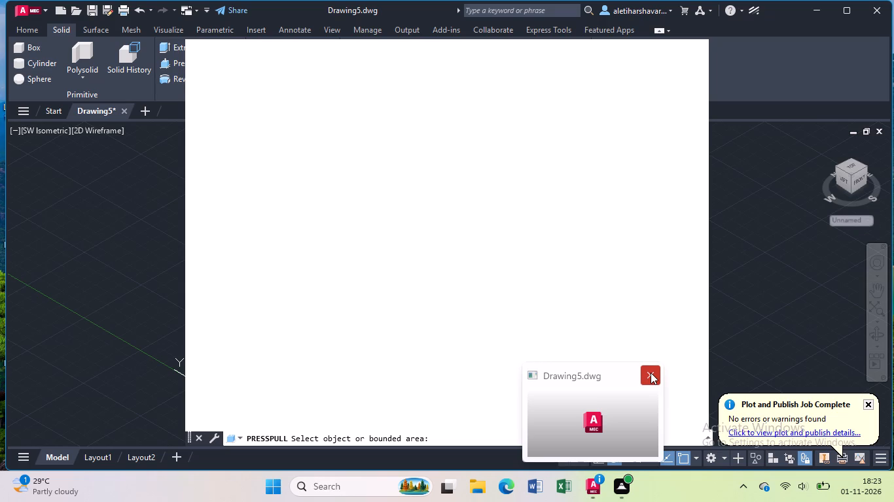
{"action": "left_click", "coordinate": [650, 373]}
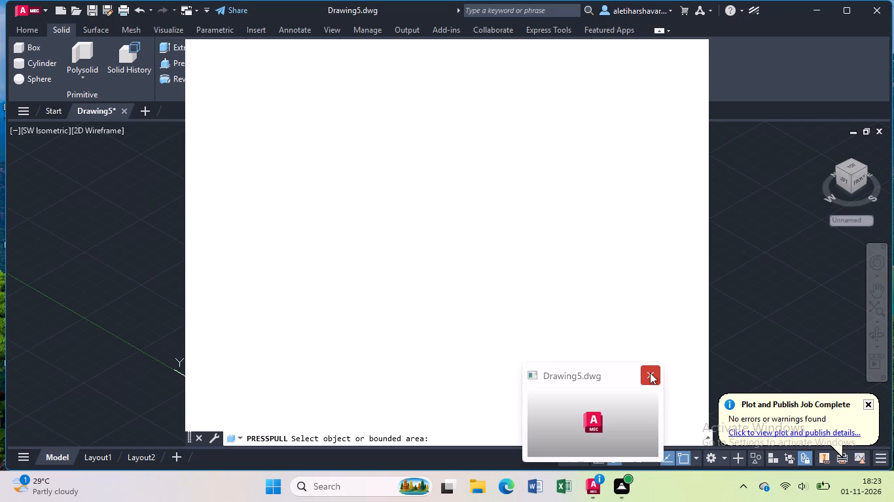
{"action": "left_click", "coordinate": [650, 373]}
{"action": "left_click", "coordinate": [650, 373]}
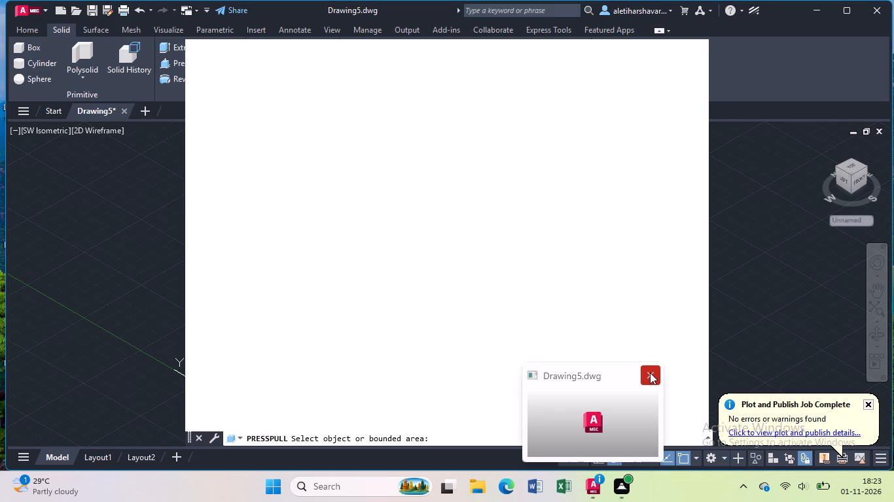
{"action": "left_click", "coordinate": [650, 373]}
{"action": "left_click", "coordinate": [650, 373]}
{"action": "left_click", "coordinate": [650, 373]}
{"action": "triple_click", "coordinate": [650, 373]}
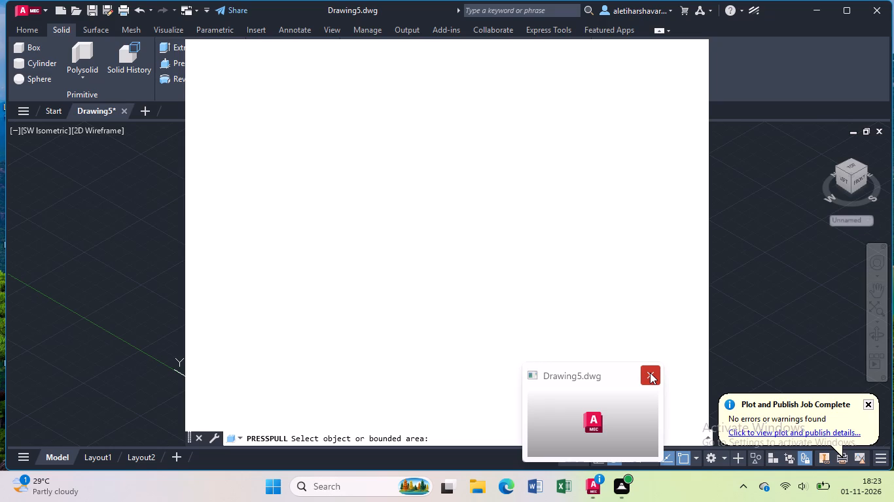
{"action": "left_click", "coordinate": [650, 373]}
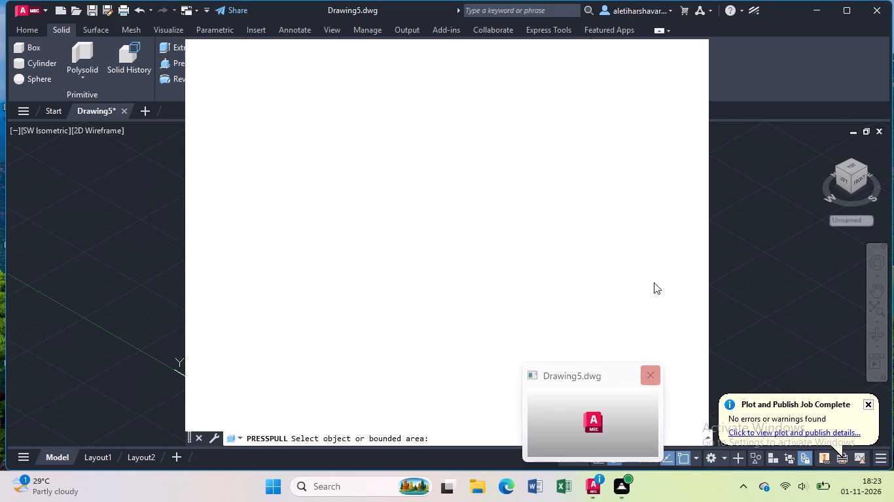
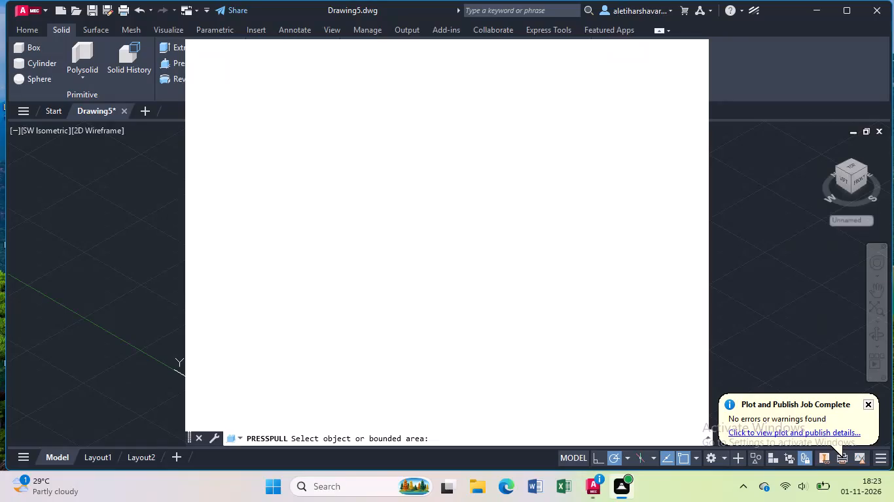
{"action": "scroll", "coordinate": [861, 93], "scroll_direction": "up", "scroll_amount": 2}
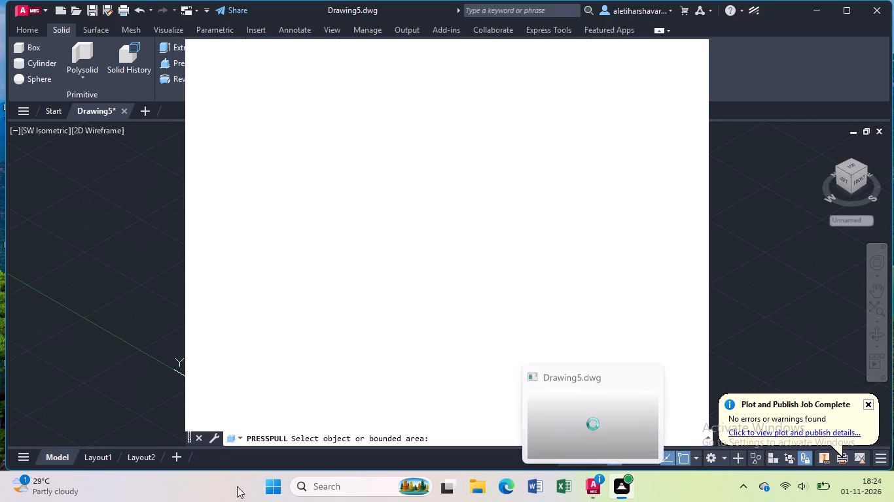
Open the Windows power options from the frozen drawing session.
{"action": "left_click", "coordinate": [275, 488]}
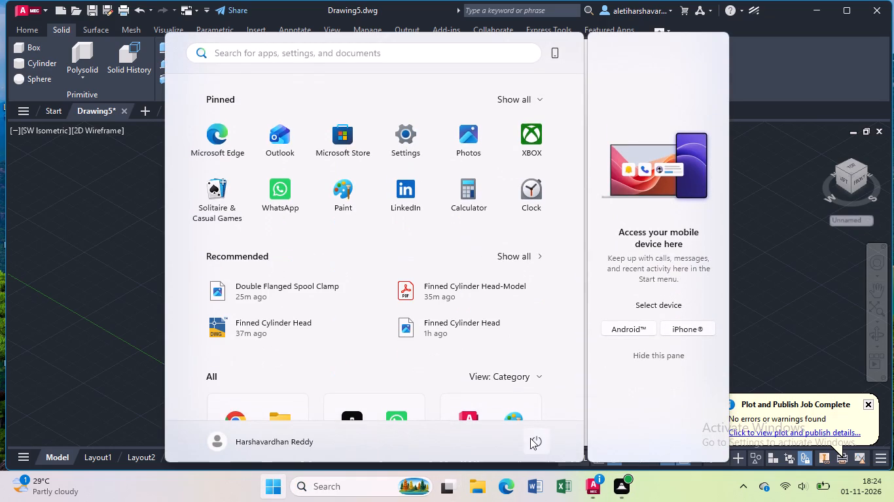
{"action": "left_click", "coordinate": [536, 434]}
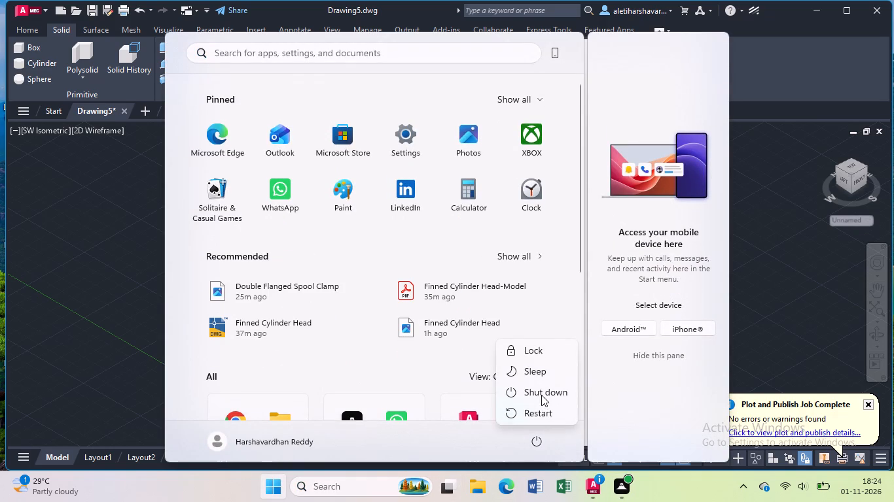
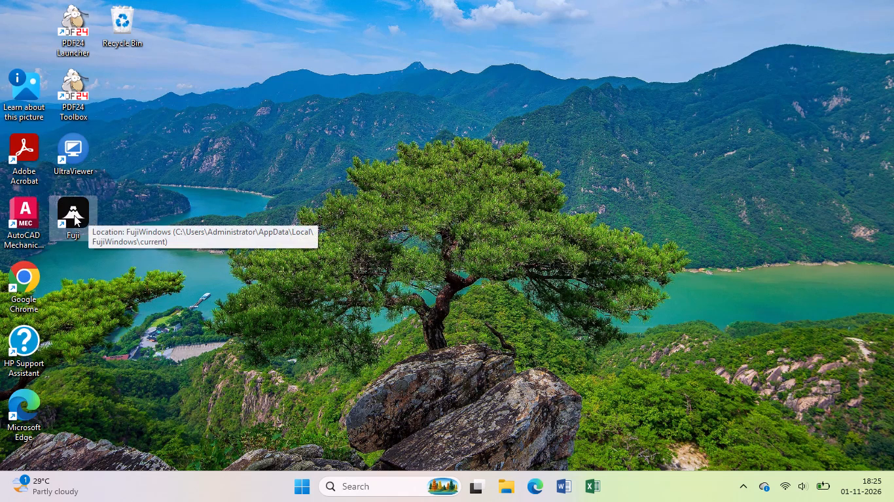
Launch the Fuji application from the Windows desktop.
{"action": "left_click", "coordinate": [74, 215]}
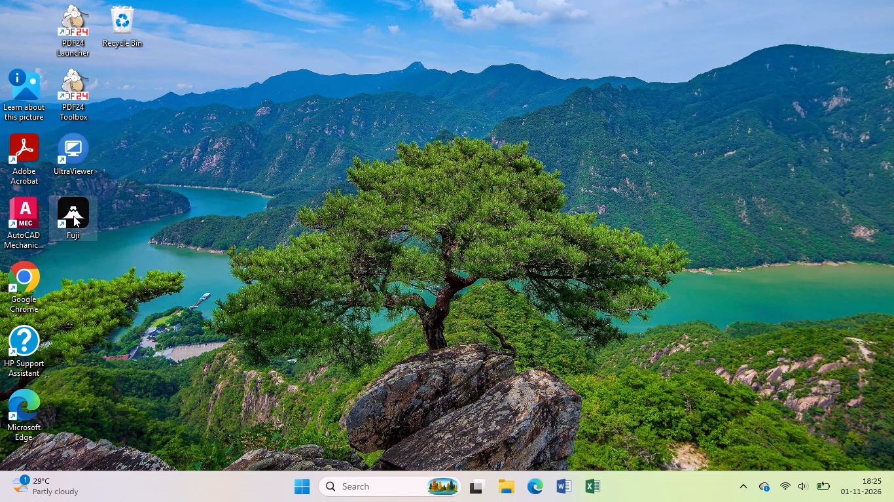
{"action": "double_click", "coordinate": [73, 216]}
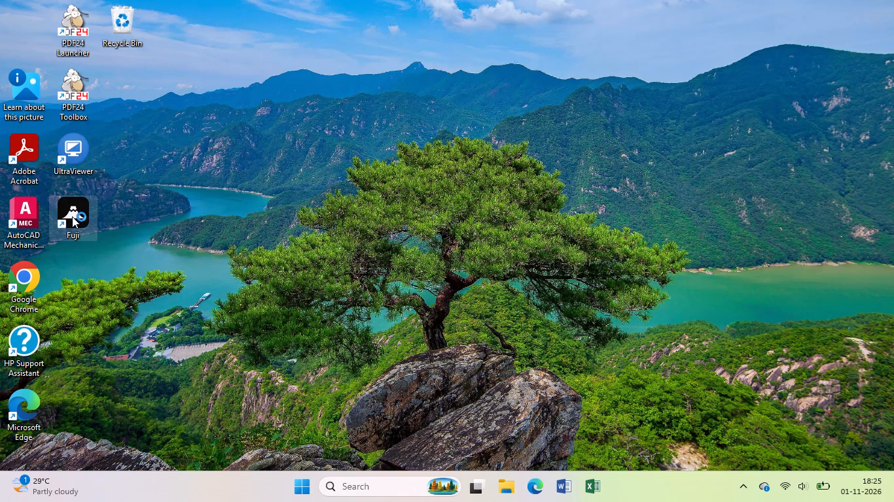
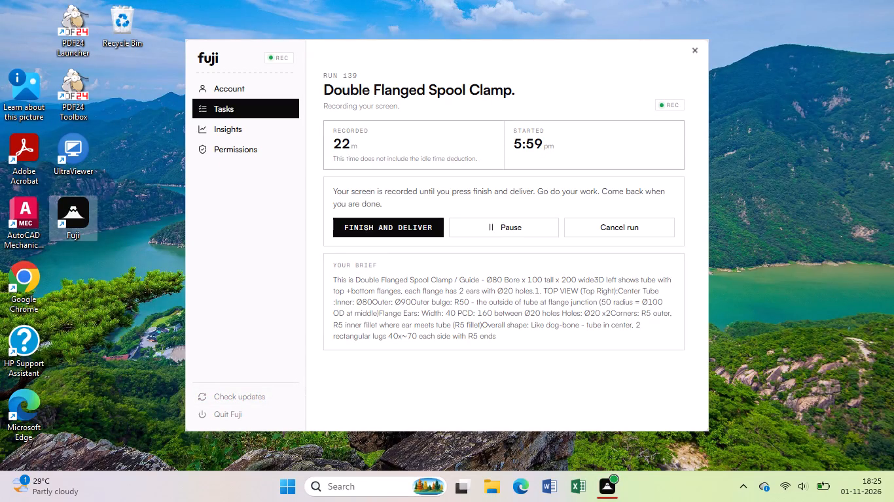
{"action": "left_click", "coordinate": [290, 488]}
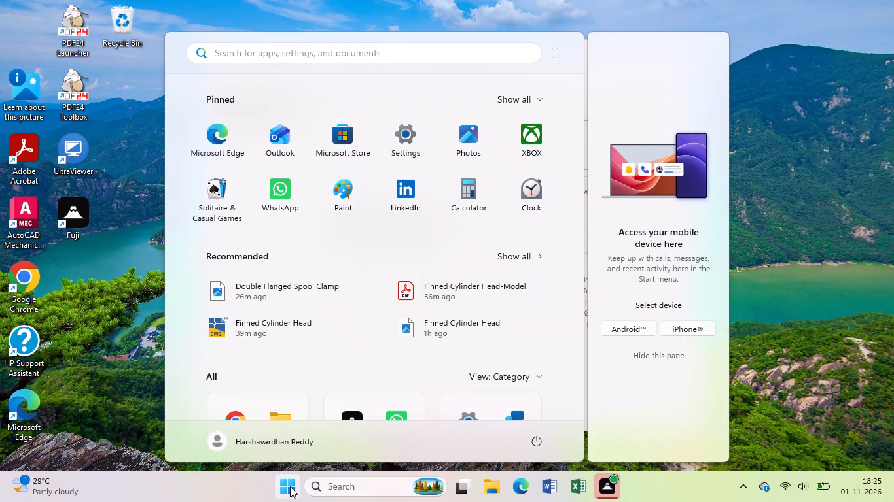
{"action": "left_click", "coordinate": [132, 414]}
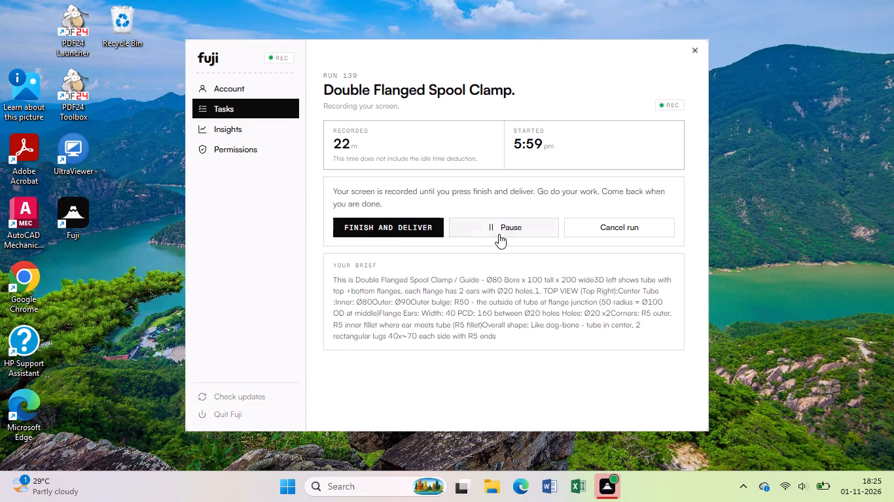
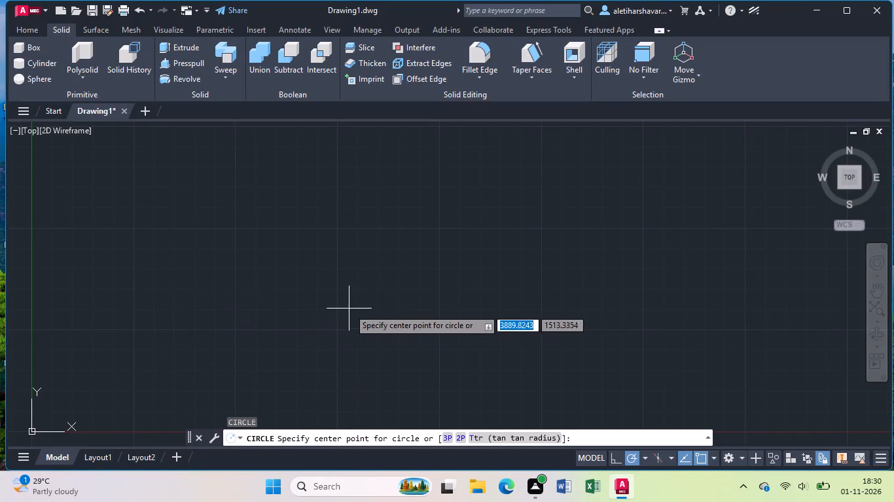
Draw a circle in the empty area of the new drawing, starting from its center point.
{"action": "left_click", "coordinate": [352, 267]}
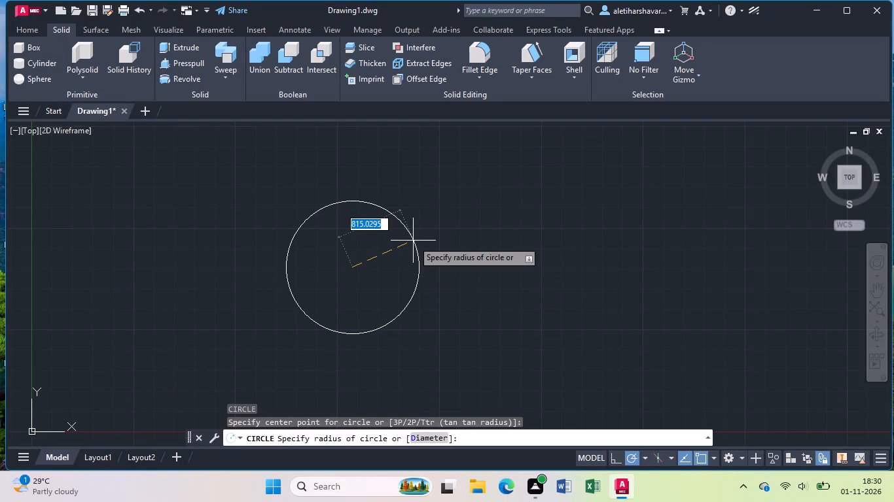
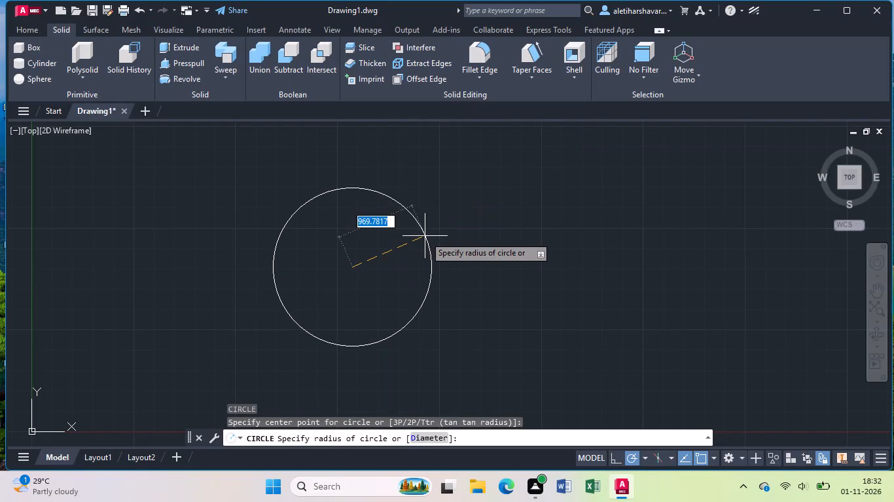
Set the radius of the circle being drawn to 50.
{"action": "key", "text": "5"}
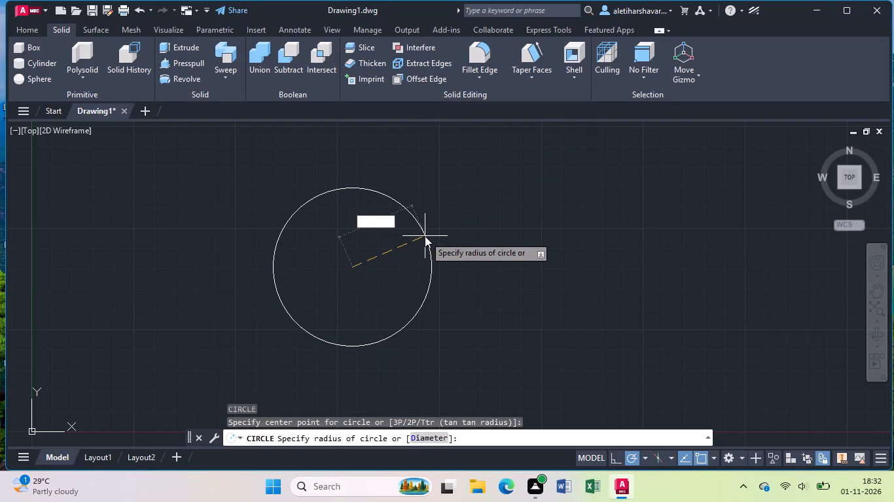
{"action": "key", "text": "0"}
{"action": "key", "text": "Return"}
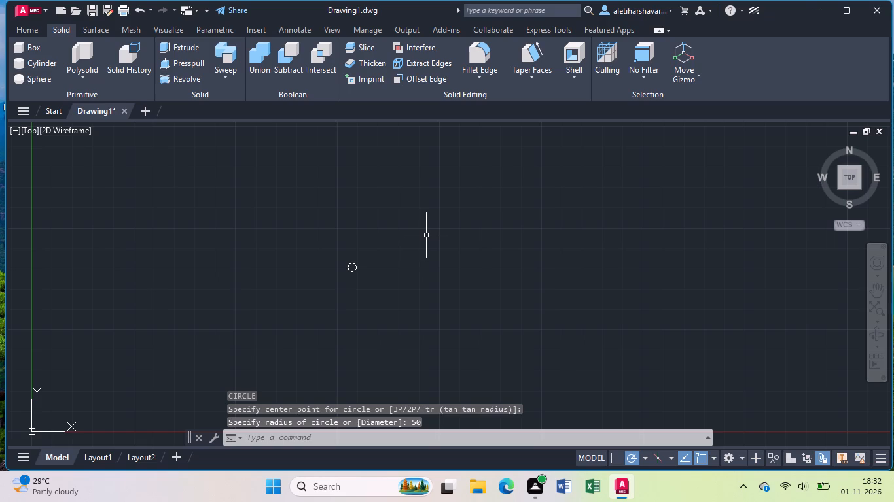
Draw a concentric inner circle of radius 40 from the center of the radius 50 circle.
{"action": "scroll", "coordinate": [347, 273], "scroll_direction": "up", "scroll_amount": 1}
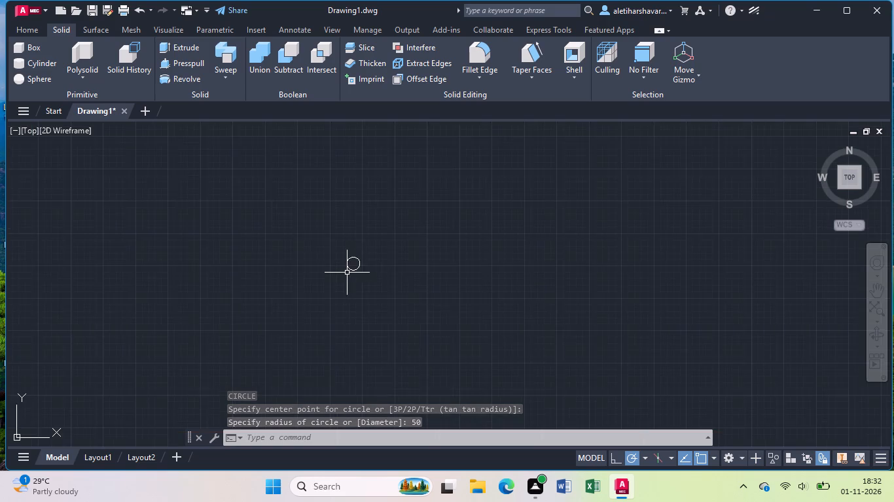
{"action": "scroll", "coordinate": [347, 273], "scroll_direction": "up", "scroll_amount": 3}
{"action": "middle_click_drag", "start_coordinate": [368, 224], "coordinate": [378, 285]}
{"action": "scroll", "coordinate": [363, 289], "scroll_direction": "up", "scroll_amount": 3}
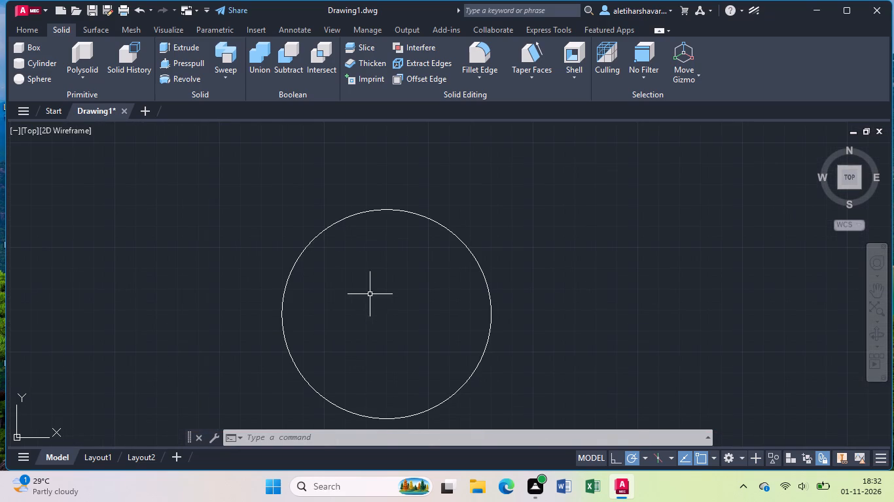
{"action": "middle_click_drag", "start_coordinate": [374, 312], "coordinate": [370, 260]}
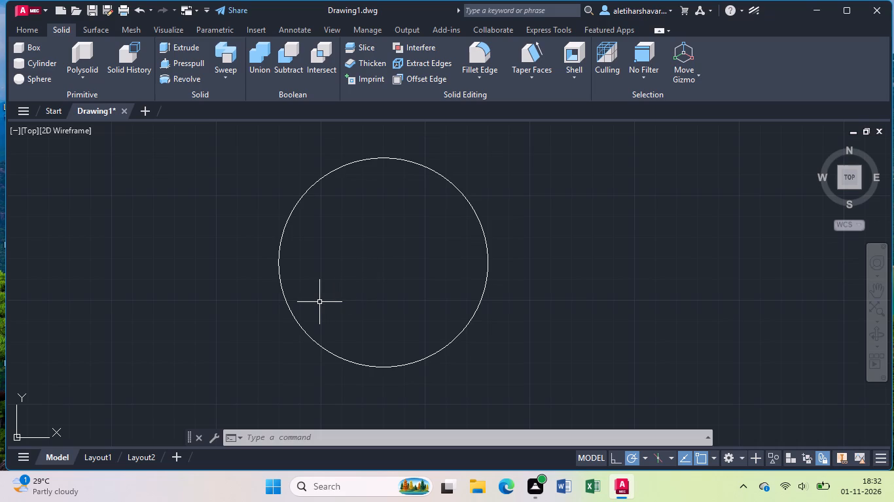
{"action": "key", "text": "c"}
{"action": "key", "text": "Return"}
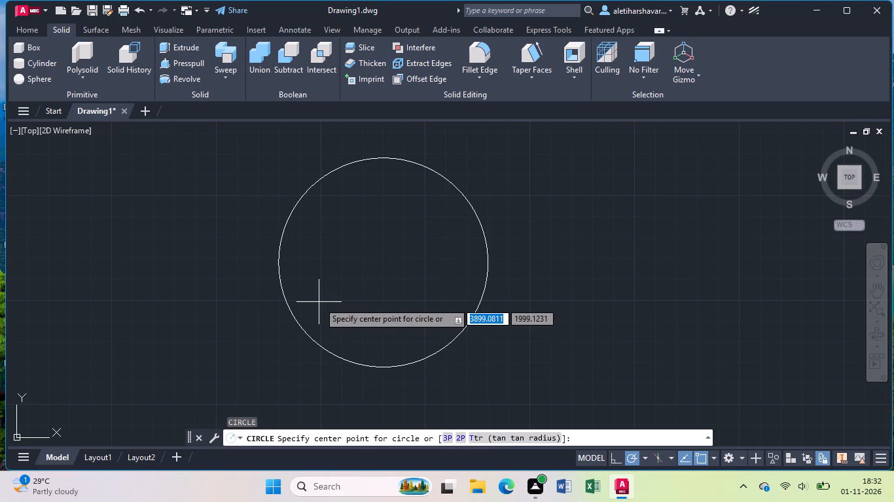
{"action": "left_click", "coordinate": [387, 265]}
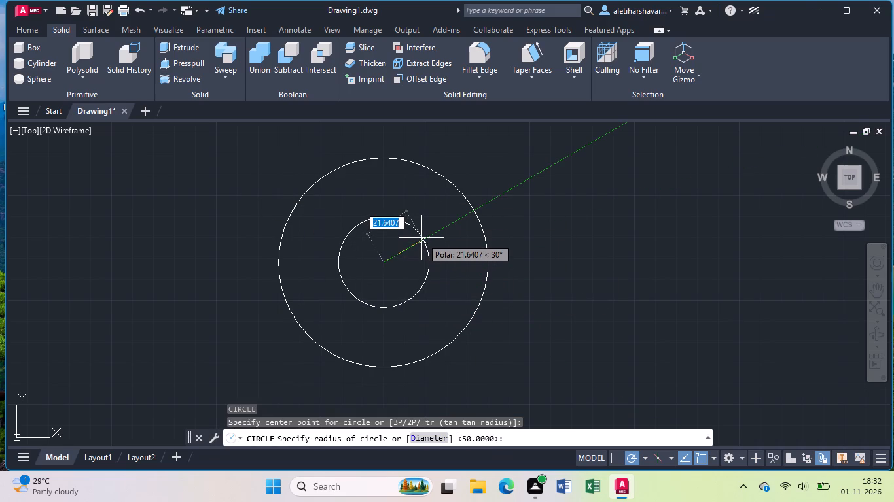
{"action": "type", "text": "40"}
{"action": "key", "text": "Return"}
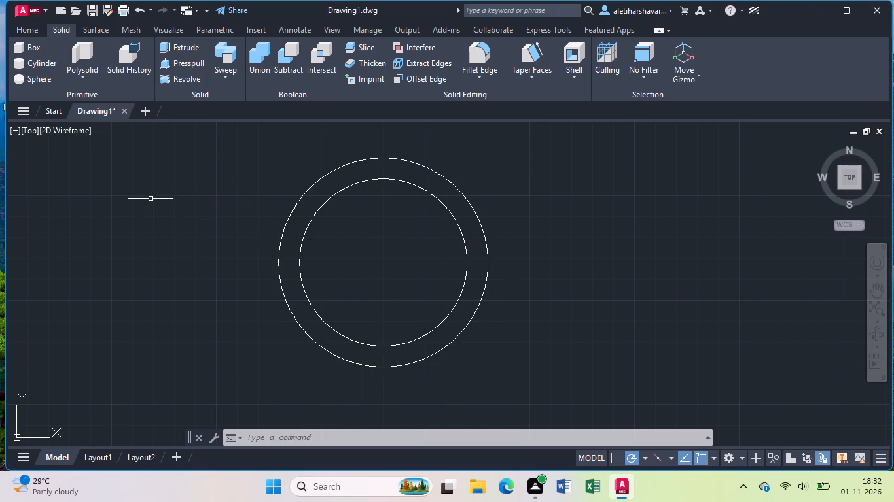
Draw a horizontal centerline from the circles' center, 80 to the right and back 160 to the left.
{"action": "key", "text": "l"}
{"action": "key", "text": "Return"}
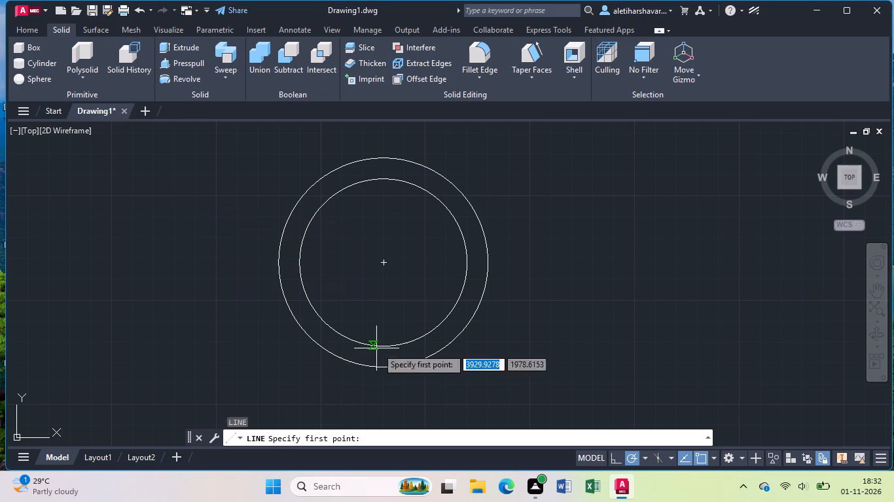
{"action": "left_click", "coordinate": [387, 263]}
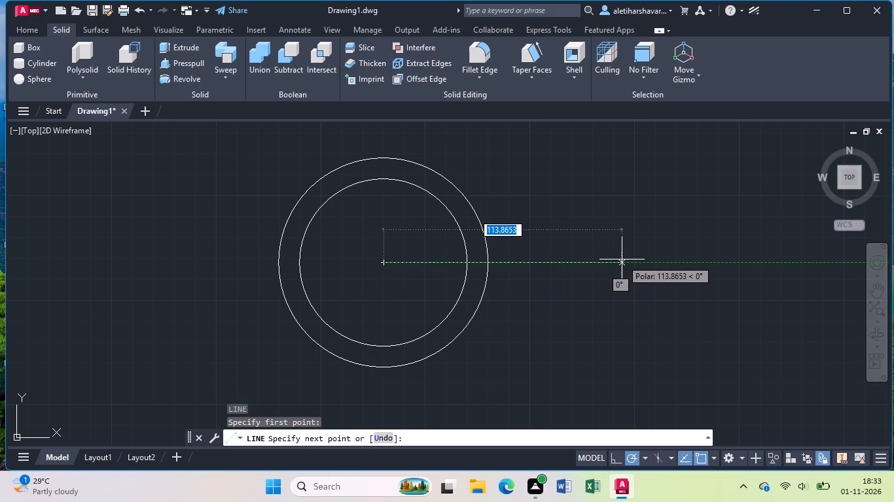
{"action": "type", "text": "80"}
{"action": "key", "text": "Return"}
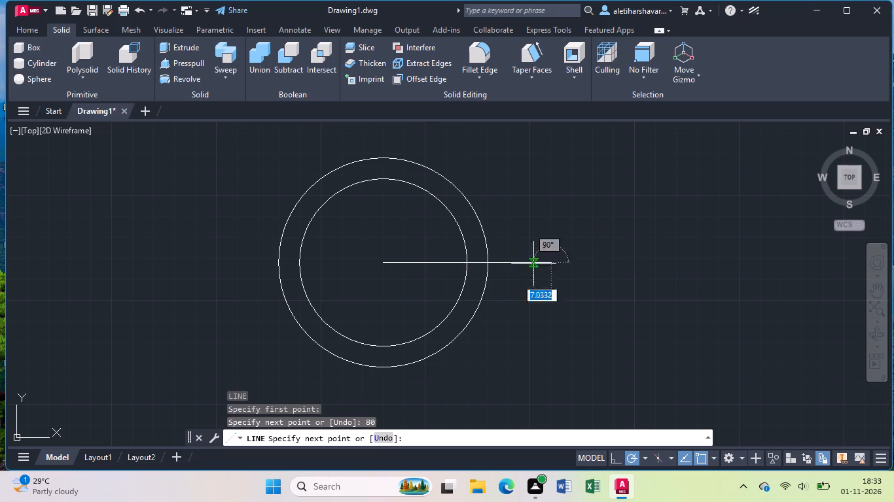
{"action": "key", "text": "1"}
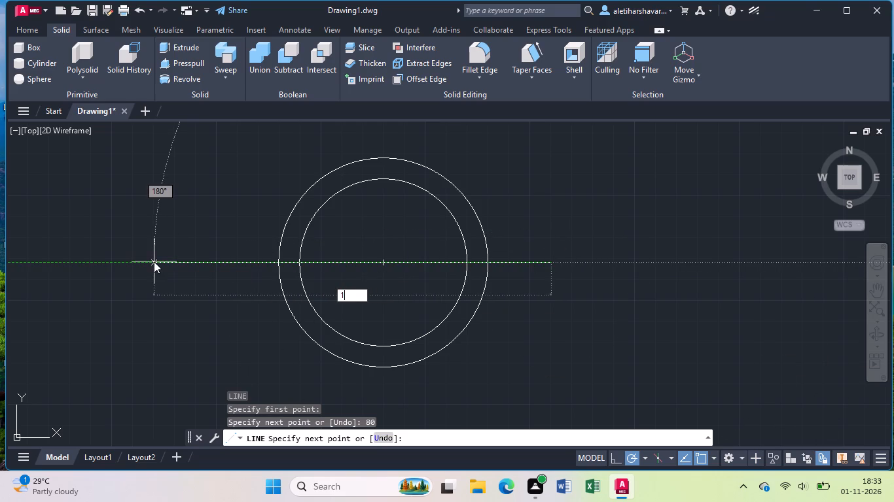
{"action": "type", "text": "60"}
{"action": "key", "text": "Return"}
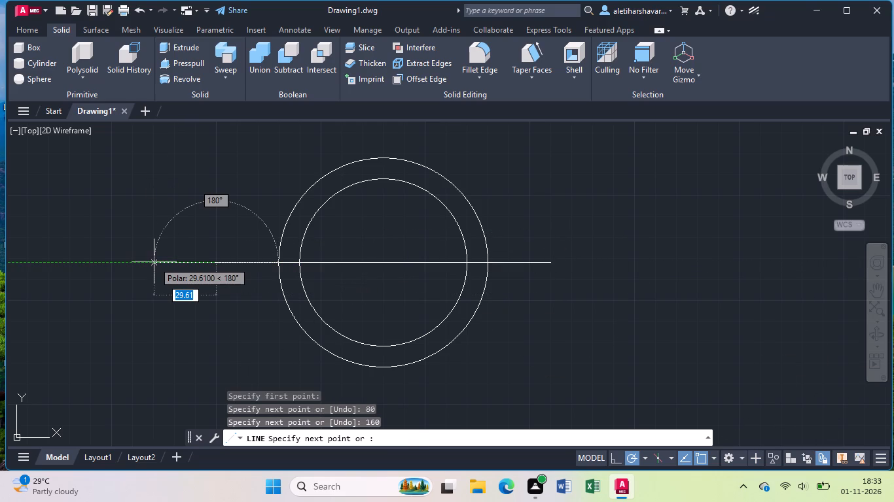
{"action": "key", "text": "Escape"}
Draw a circle of radius 10 centered on each end of the horizontal centerline, left end first.
{"action": "key", "text": "c"}
{"action": "key", "text": "Return"}
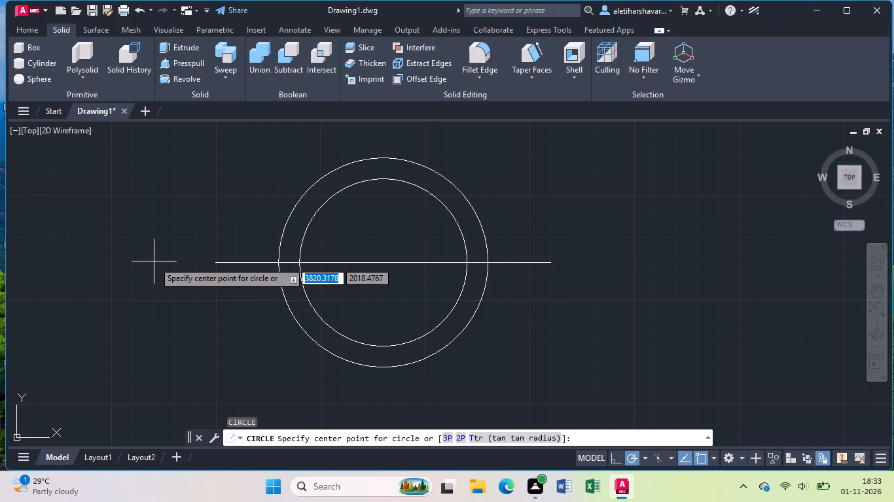
{"action": "left_click", "coordinate": [213, 263]}
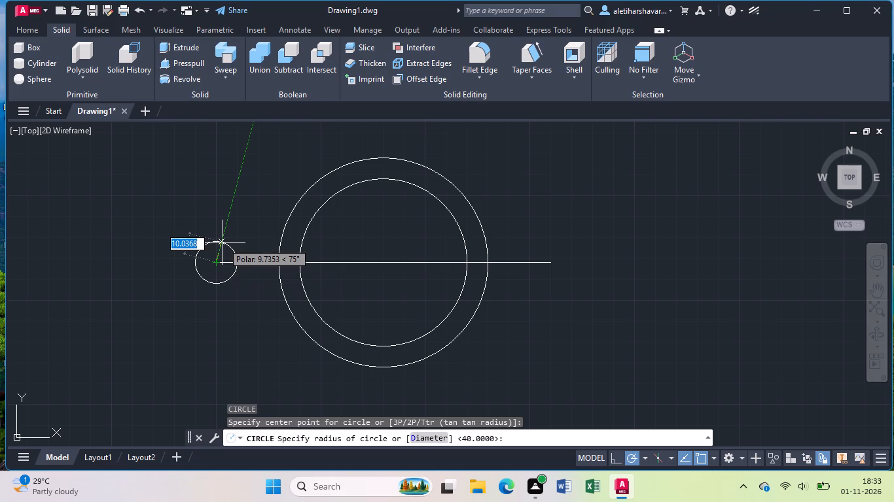
{"action": "key", "text": "1"}
{"action": "key", "text": "0"}
{"action": "key", "text": "Return"}
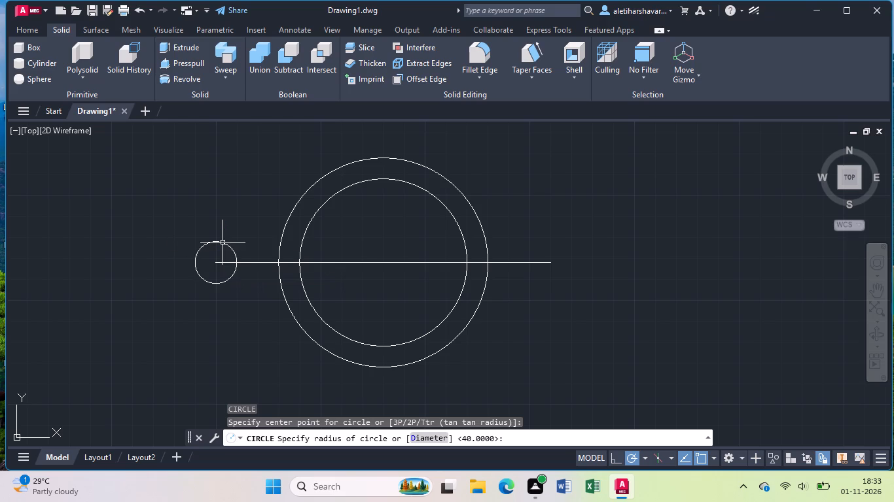
{"action": "key", "text": "c"}
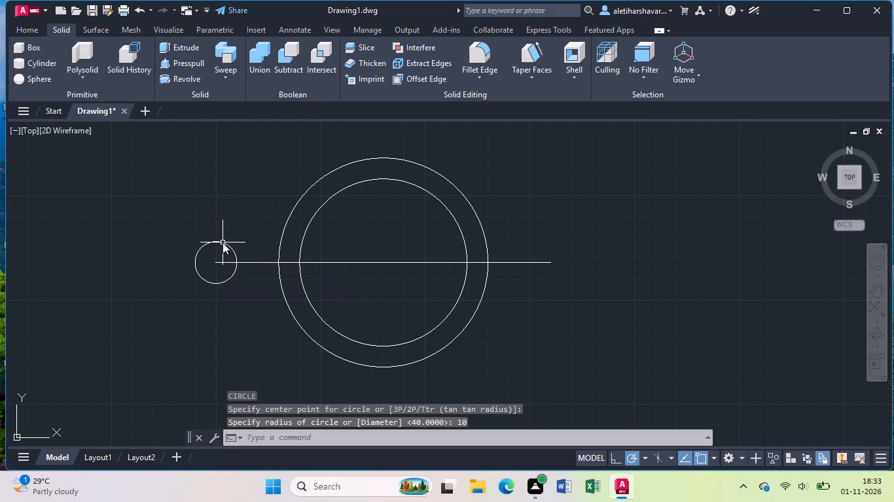
{"action": "key", "text": "Return"}
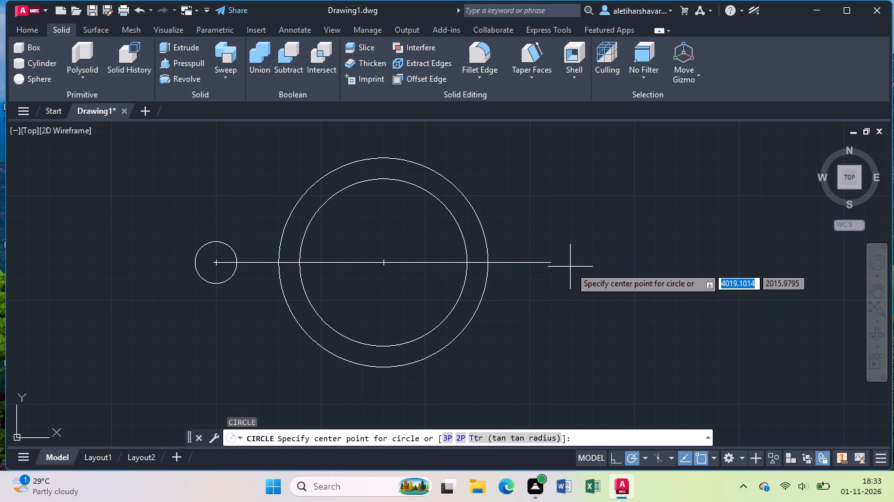
{"action": "left_click", "coordinate": [551, 263]}
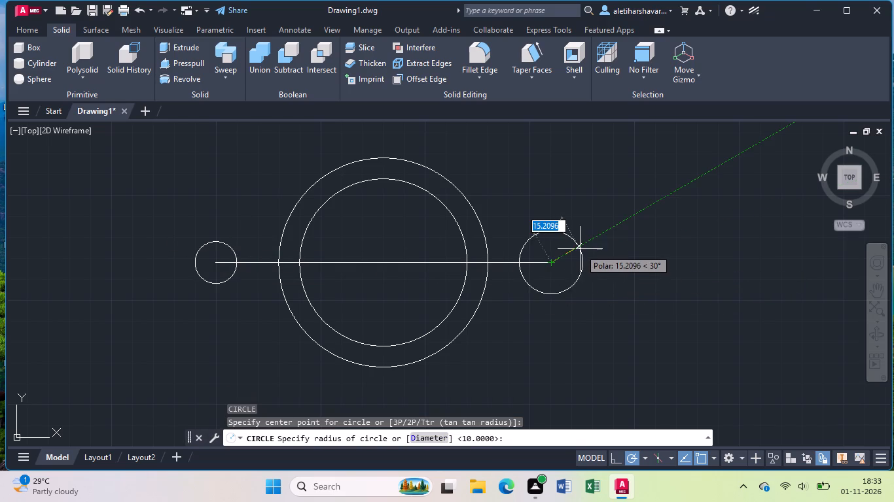
{"action": "type", "text": "10"}
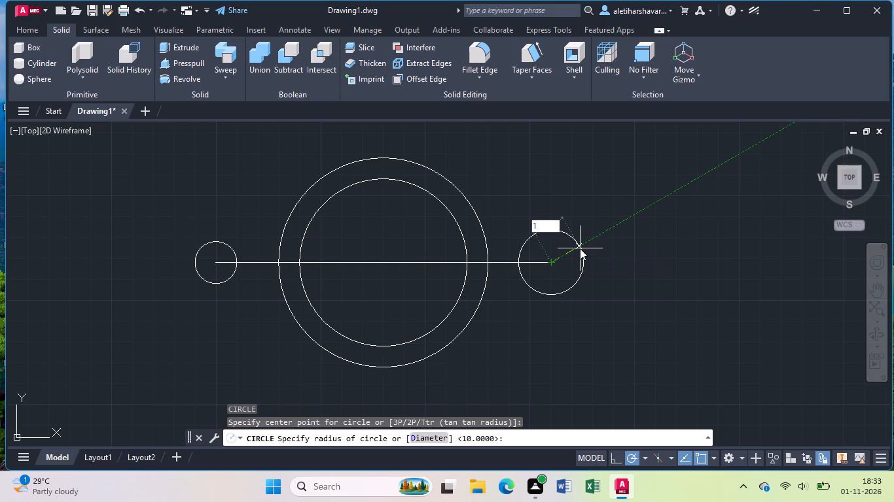
{"action": "key", "text": "Return"}
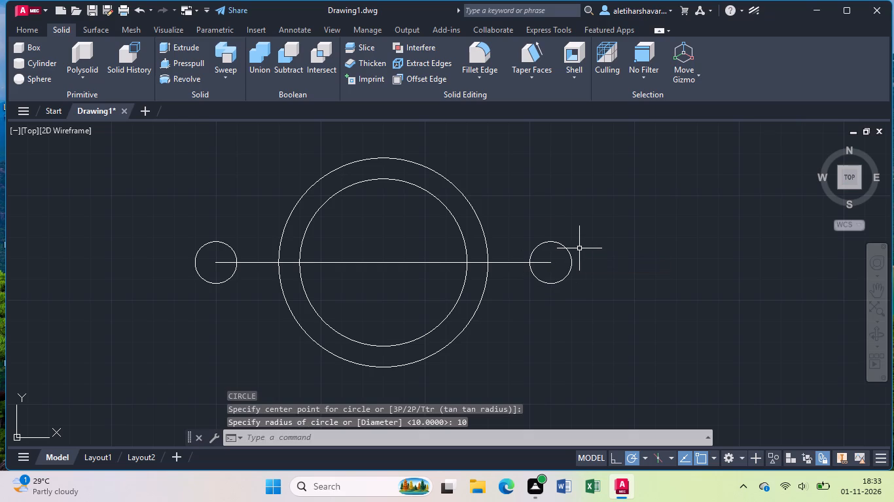
Extend the centerline with lines running 20 outward from the right small circle's center and 200 back to the left.
{"action": "key", "text": "l"}
{"action": "key", "text": "Return"}
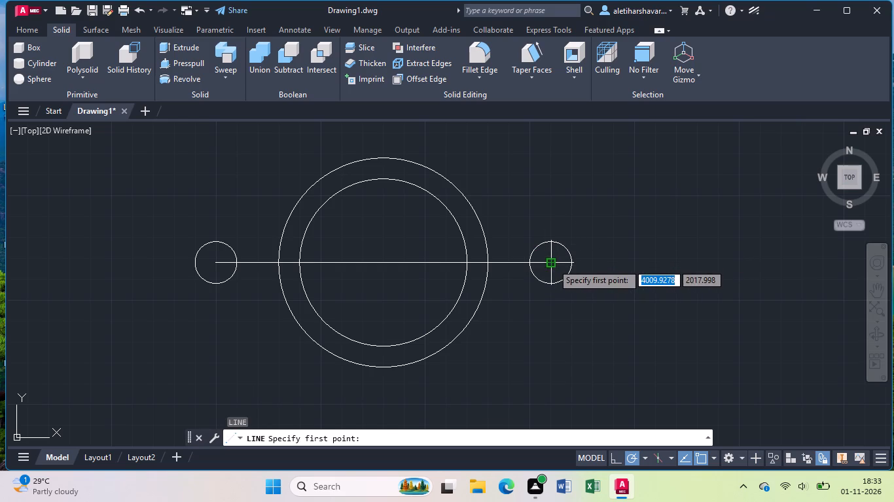
{"action": "left_click", "coordinate": [553, 263]}
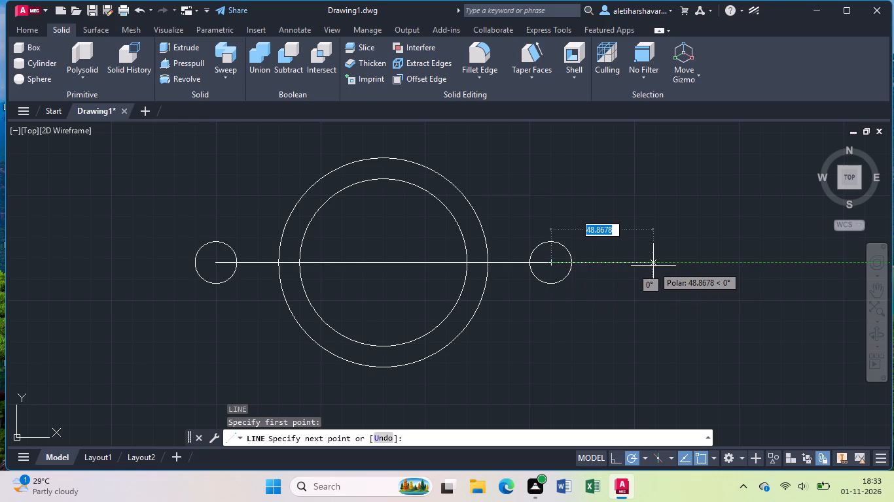
{"action": "type", "text": "20"}
{"action": "key", "text": "Return"}
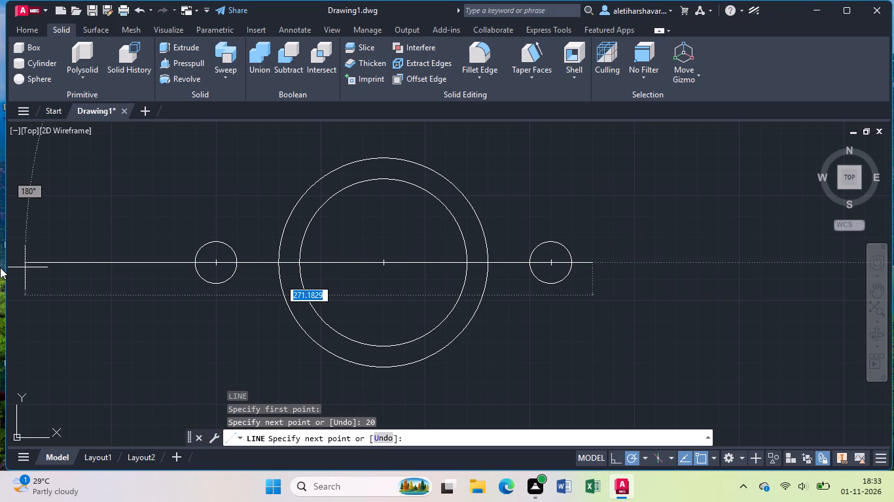
{"action": "type", "text": "200"}
{"action": "key", "text": "Return"}
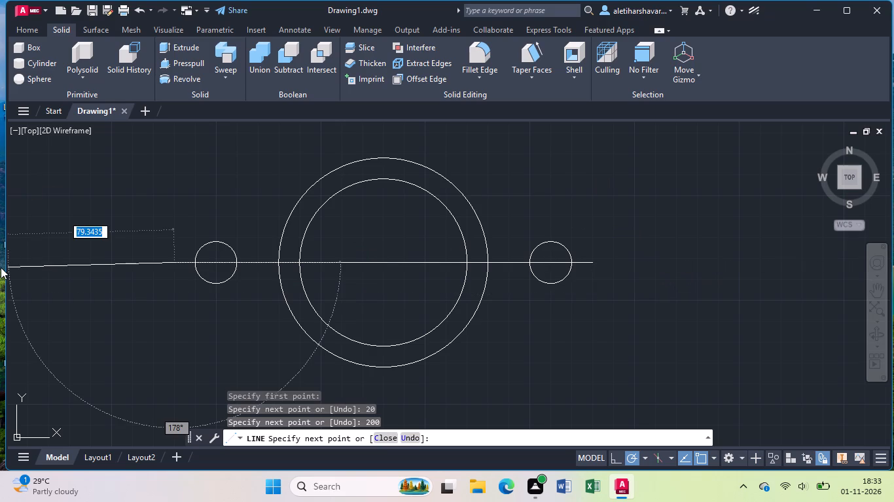
{"action": "key", "text": "Escape"}
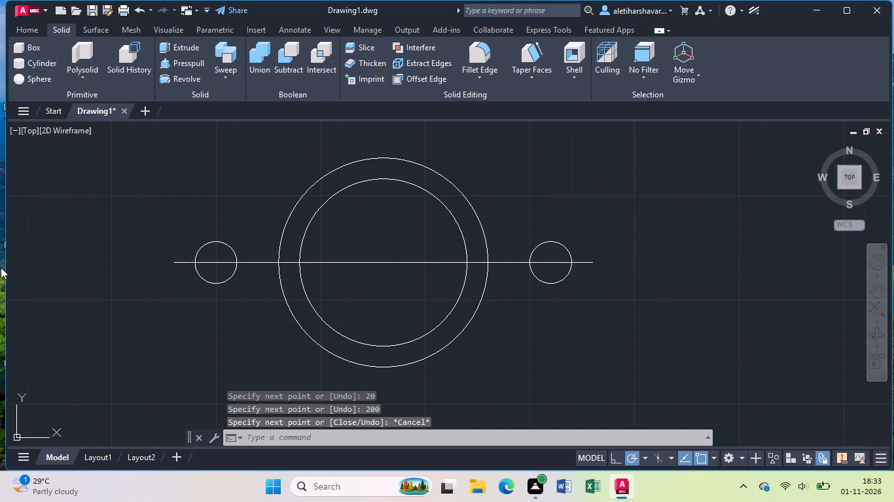
Draw a rectangular flange outline from the centerline's left end: 20 up, 40 down, about 224 right, 40 up, and back to the upper-left corner.
{"action": "key", "text": "l"}
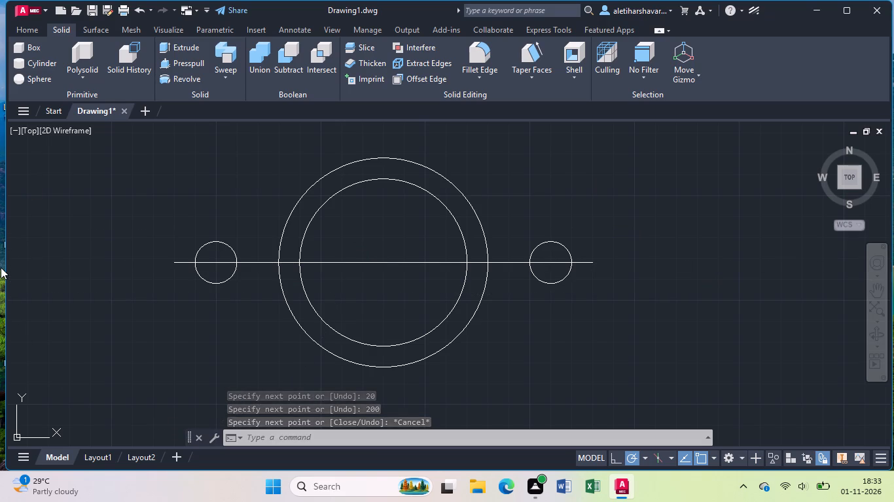
{"action": "key", "text": "Return"}
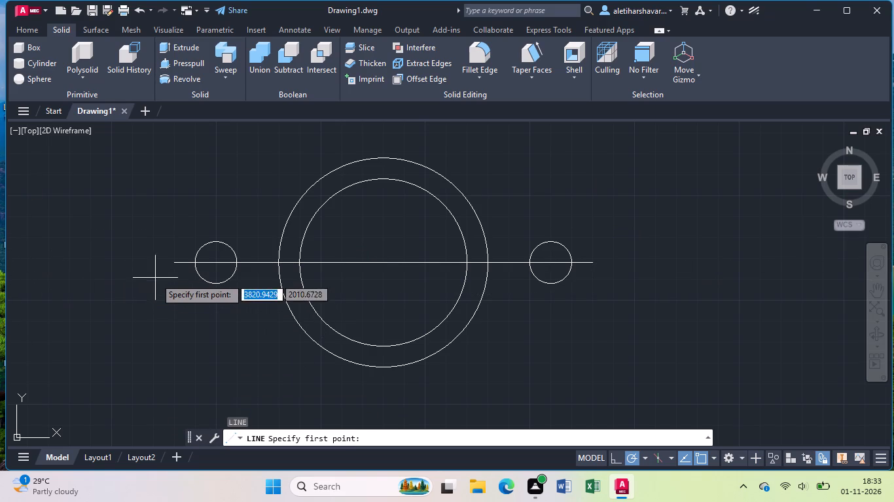
{"action": "left_click", "coordinate": [175, 266]}
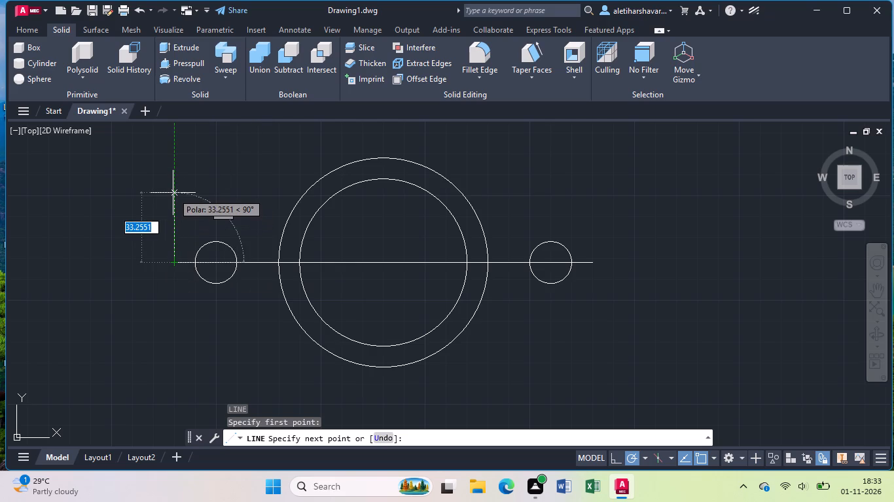
{"action": "type", "text": "20"}
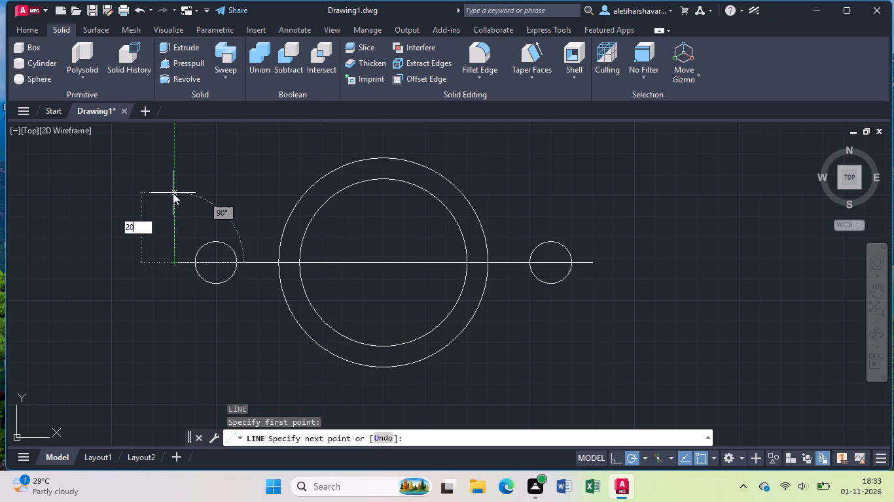
{"action": "key", "text": "Return"}
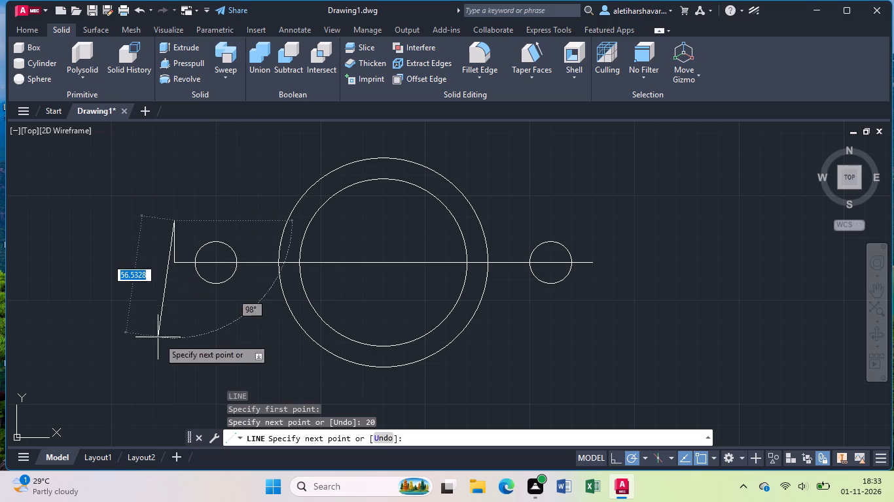
{"action": "type", "text": "40"}
{"action": "key", "text": "Return"}
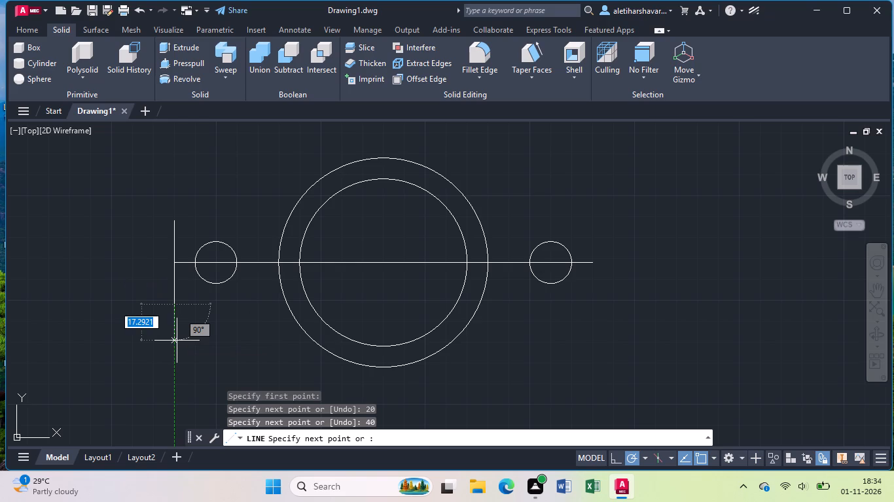
{"action": "left_click", "coordinate": [644, 308]}
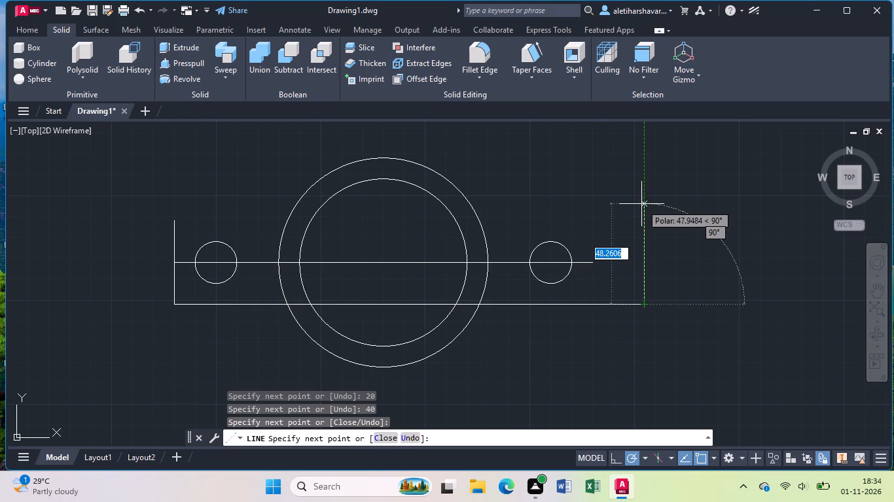
{"action": "key", "text": "4"}
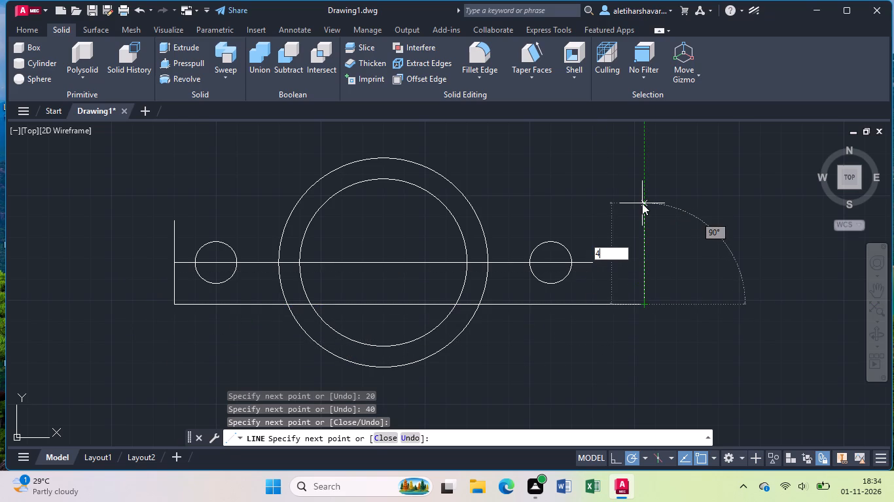
{"action": "key", "text": "0"}
{"action": "key", "text": "Return"}
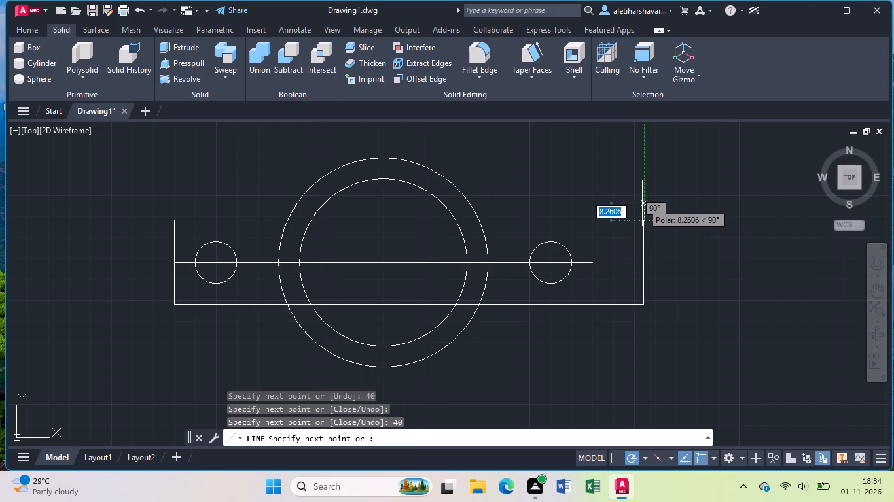
{"action": "left_click", "coordinate": [174, 222]}
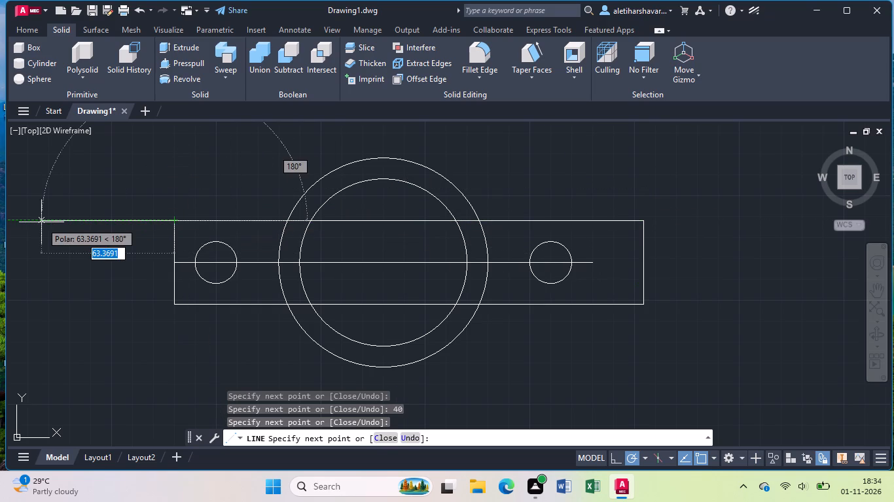
{"action": "key", "text": "Escape"}
Draw a short vertical line up from the centerline's right end and extend it to the outline's upper and lower edges.
{"action": "key", "text": "l"}
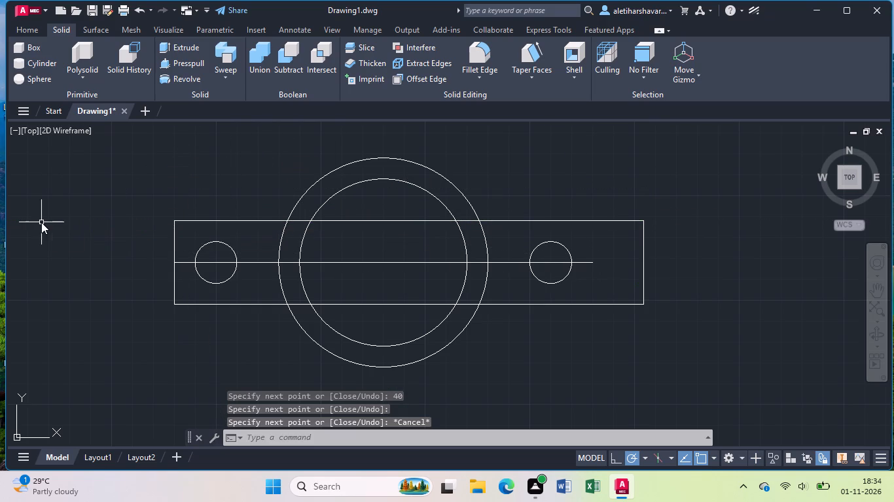
{"action": "key", "text": "Return"}
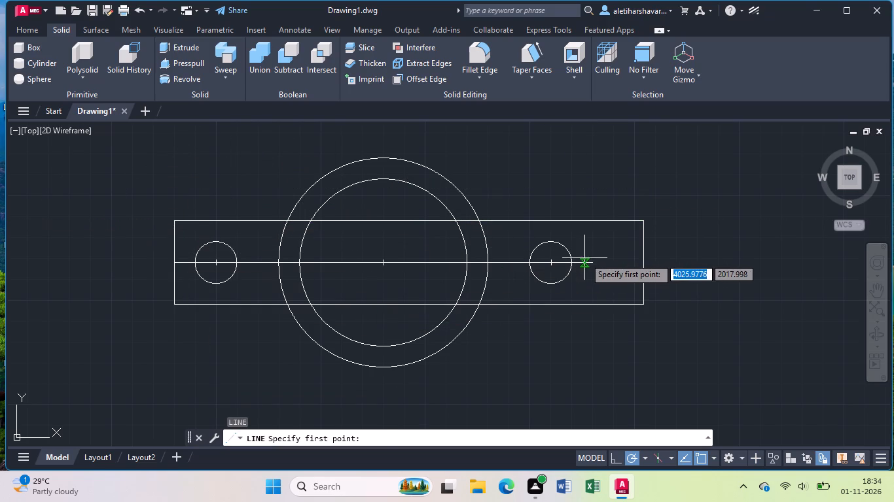
{"action": "left_click", "coordinate": [594, 262]}
{"action": "left_click", "coordinate": [594, 248]}
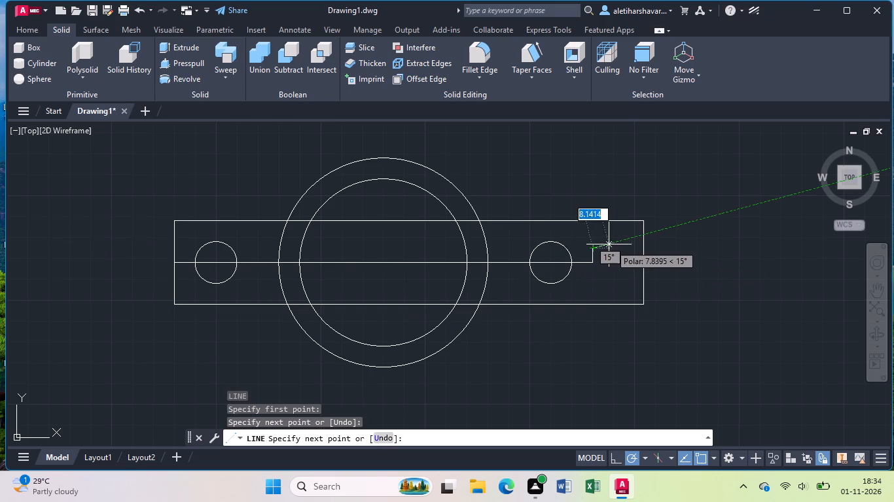
{"action": "key", "text": "Escape"}
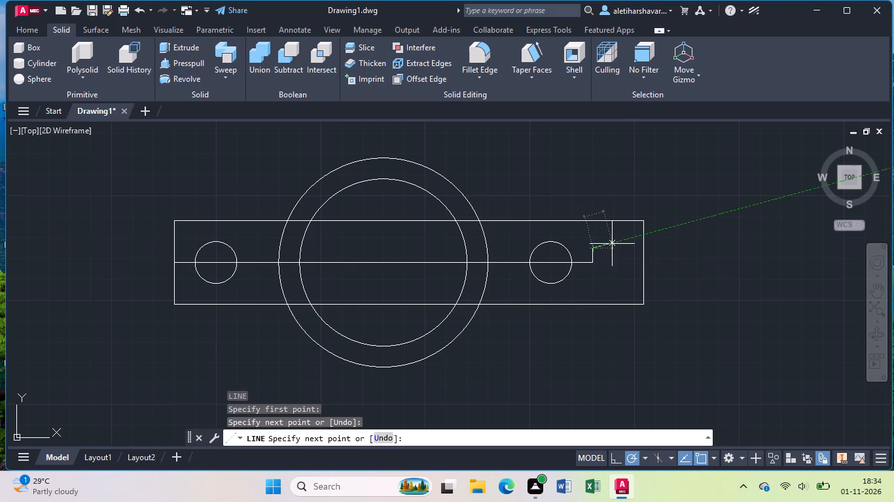
{"action": "type", "text": "tr"}
{"action": "key", "text": "Return"}
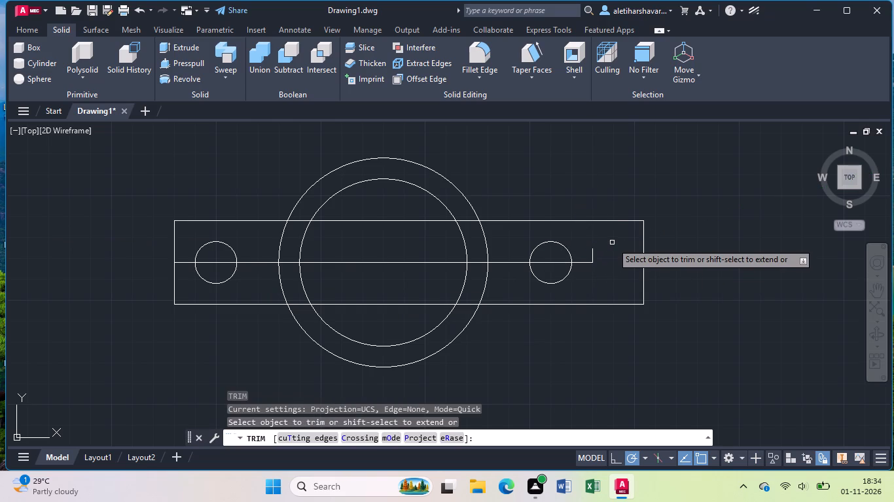
{"action": "left_click", "coordinate": [594, 255], "text": "shift"}
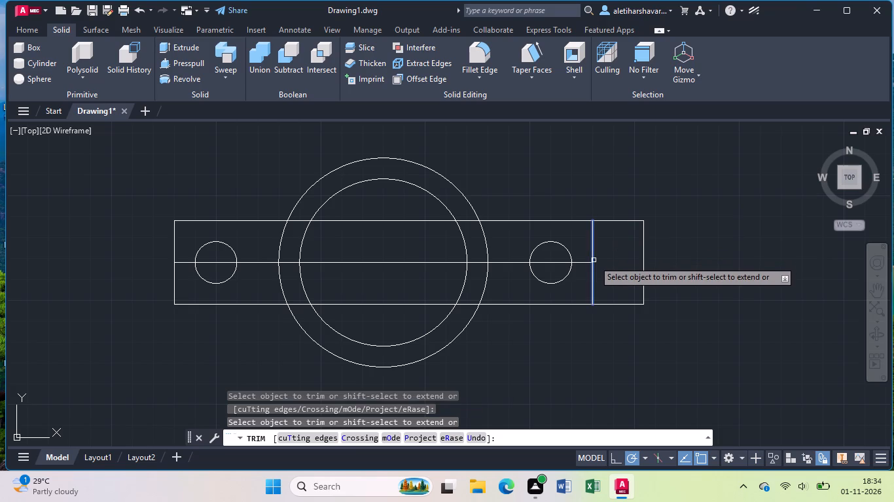
{"action": "left_click", "coordinate": [594, 261], "text": "shift"}
Trim away the parts of the flange outline that project beyond the new vertical line on the right.
{"action": "left_click", "coordinate": [615, 218]}
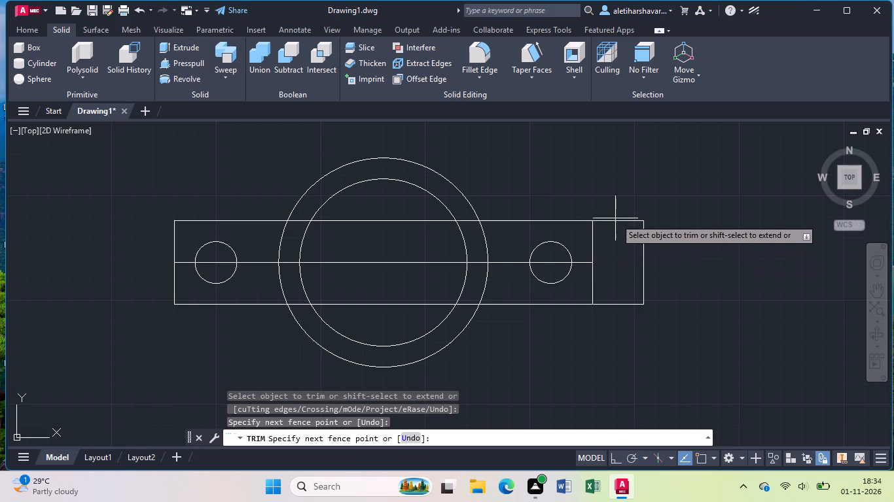
{"action": "left_click", "coordinate": [621, 233]}
{"action": "left_click", "coordinate": [641, 241]}
{"action": "left_click", "coordinate": [673, 241]}
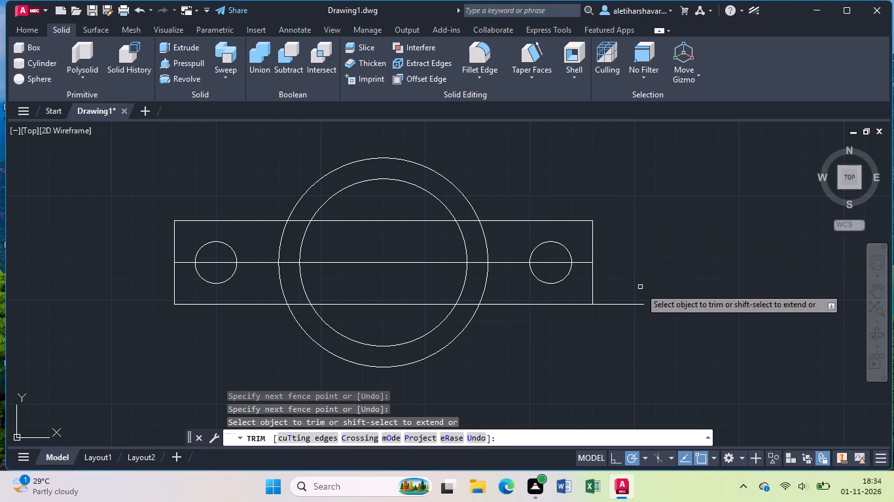
{"action": "left_click", "coordinate": [640, 288]}
{"action": "left_click", "coordinate": [618, 314]}
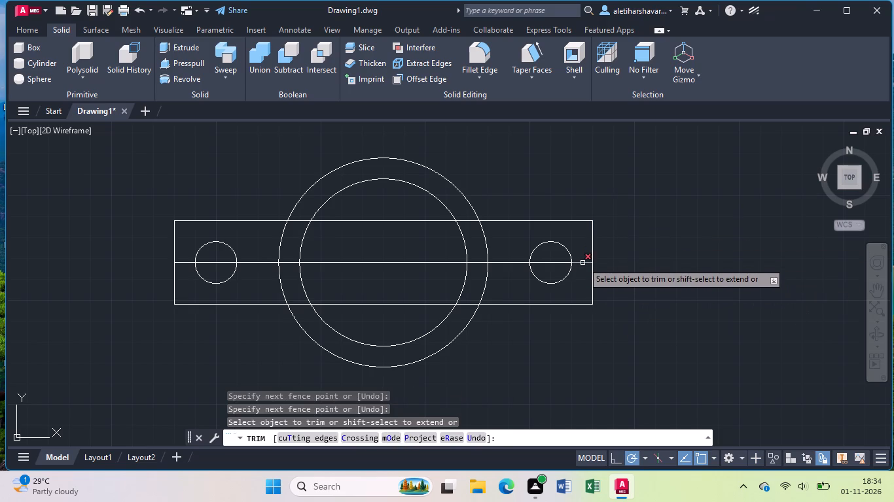
Trim the overlapping centerline segments from the flange's right edge, through the right small circle, to the large outer circle.
{"action": "left_click", "coordinate": [582, 262]}
{"action": "left_click", "coordinate": [582, 263]}
{"action": "left_click", "coordinate": [582, 263]}
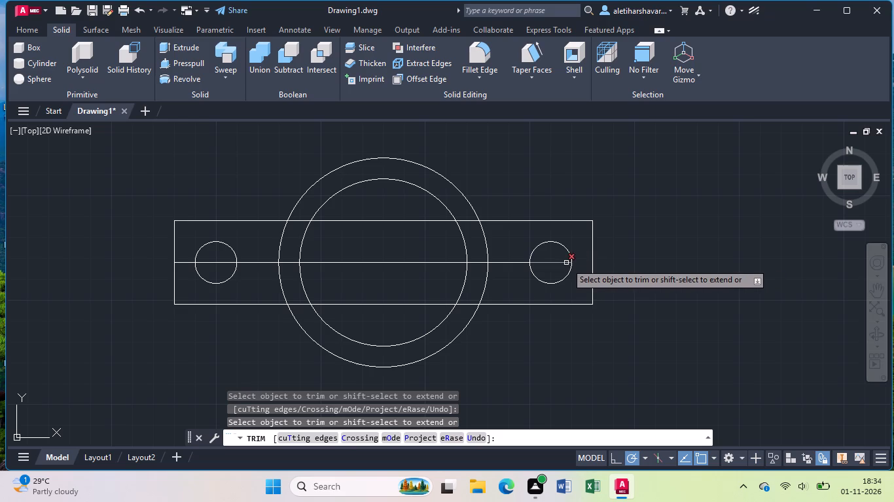
{"action": "double_click", "coordinate": [566, 263]}
{"action": "left_click", "coordinate": [566, 263]}
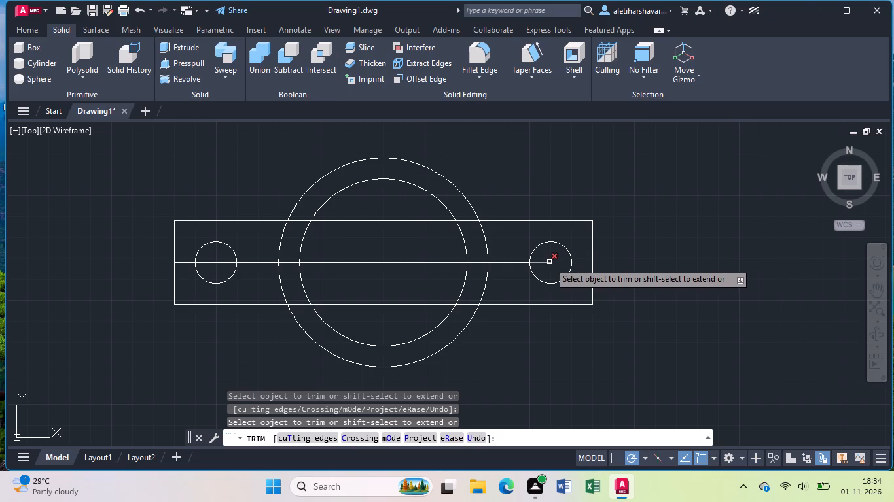
{"action": "left_click", "coordinate": [549, 262]}
{"action": "left_click", "coordinate": [549, 263]}
{"action": "left_click", "coordinate": [544, 263]}
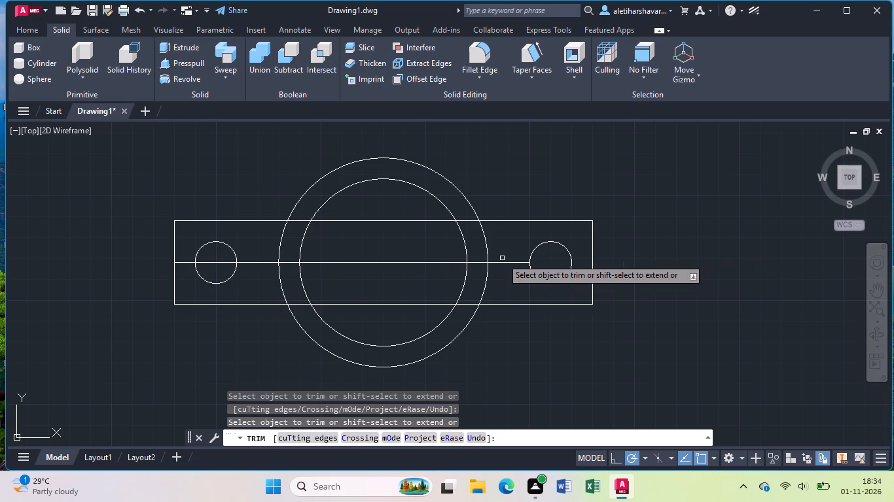
{"action": "double_click", "coordinate": [501, 263]}
{"action": "left_click", "coordinate": [501, 262]}
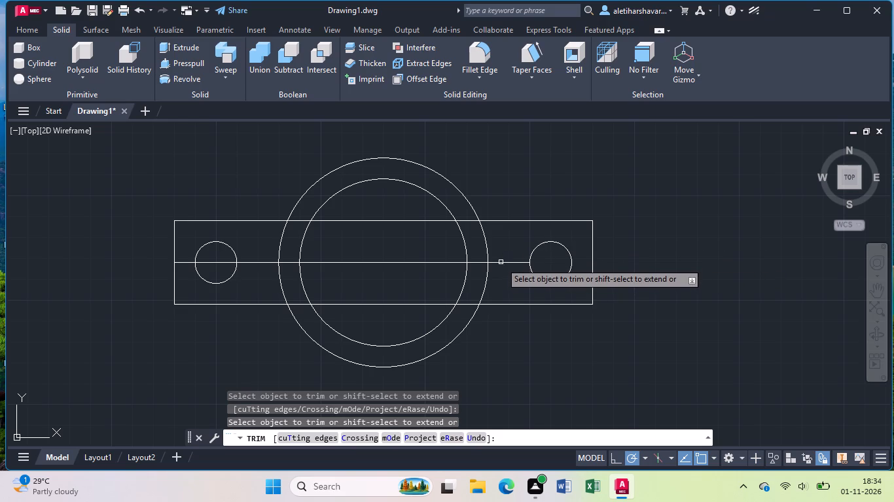
{"action": "left_click", "coordinate": [503, 248]}
{"action": "left_click", "coordinate": [500, 282]}
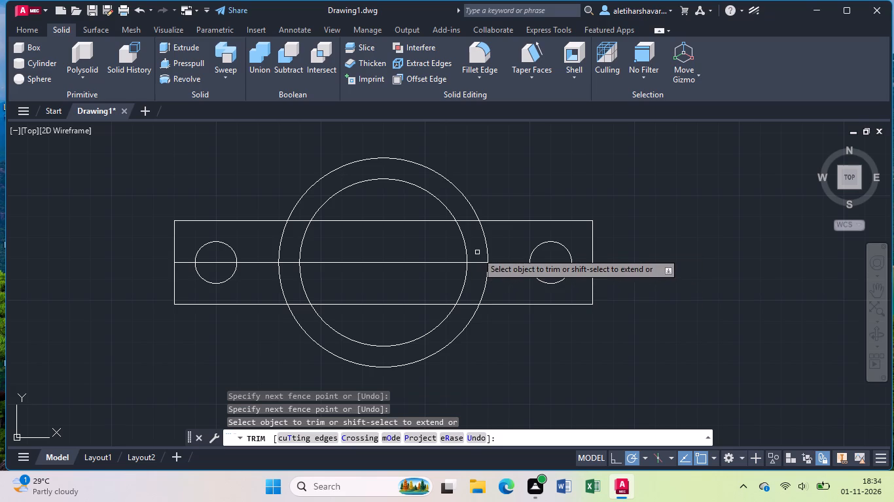
Trim the remaining centerline segments across both large circles and the left small circle, as far as the flange's left edge.
{"action": "left_click", "coordinate": [477, 252]}
{"action": "left_click", "coordinate": [478, 269]}
{"action": "left_click", "coordinate": [451, 256]}
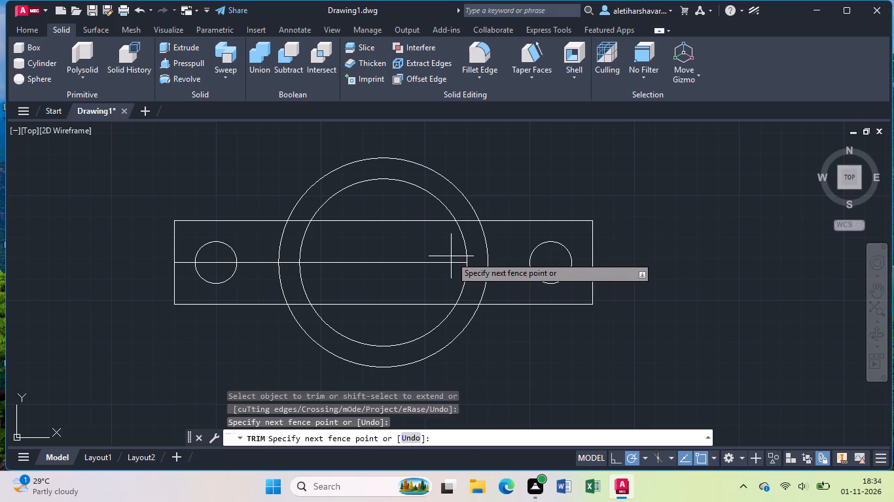
{"action": "left_click", "coordinate": [431, 268]}
{"action": "left_click", "coordinate": [290, 251]}
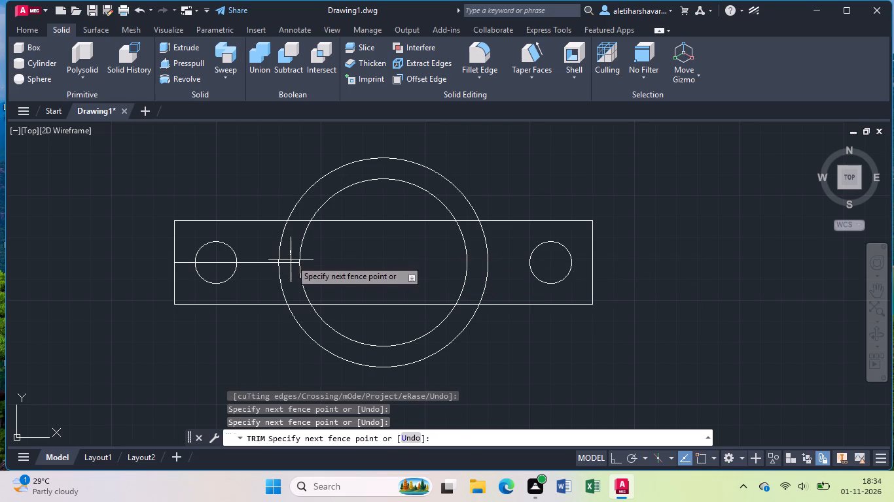
{"action": "left_click", "coordinate": [291, 271]}
{"action": "left_click", "coordinate": [264, 259]}
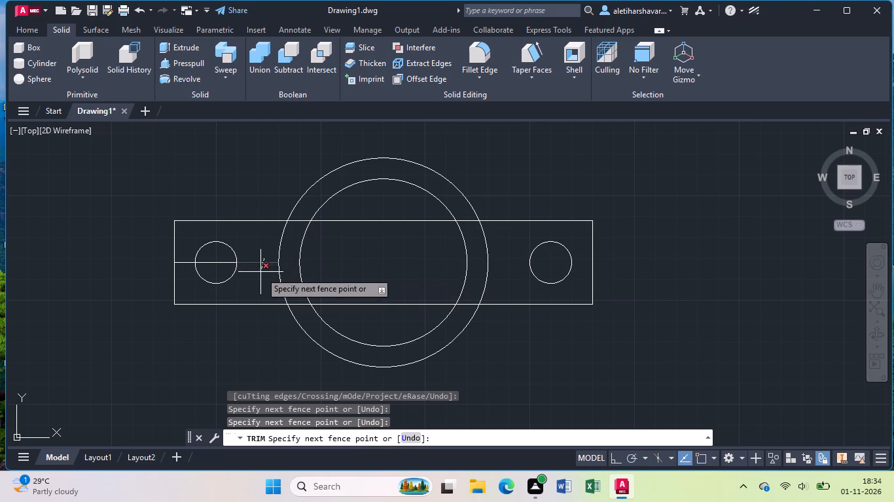
{"action": "left_click", "coordinate": [260, 272]}
{"action": "left_click", "coordinate": [216, 256]}
{"action": "left_click", "coordinate": [218, 269]}
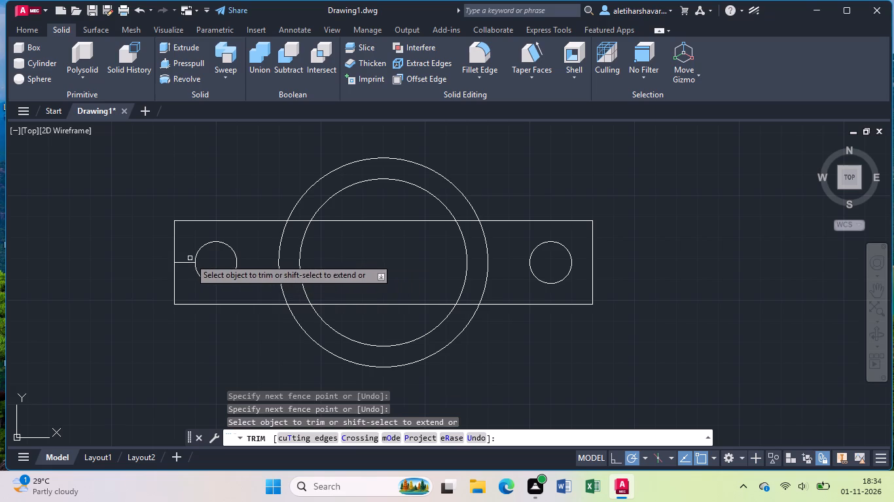
{"action": "left_click", "coordinate": [190, 257]}
{"action": "left_click", "coordinate": [179, 269]}
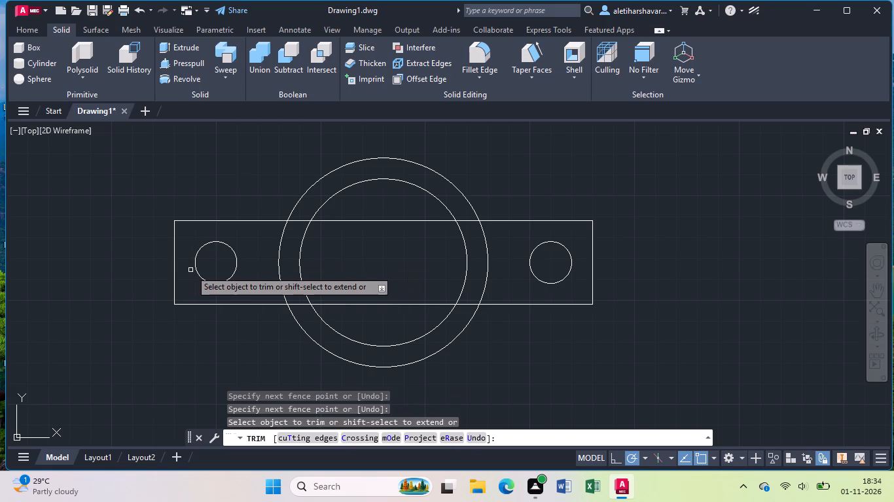
{"action": "key", "text": "Escape"}
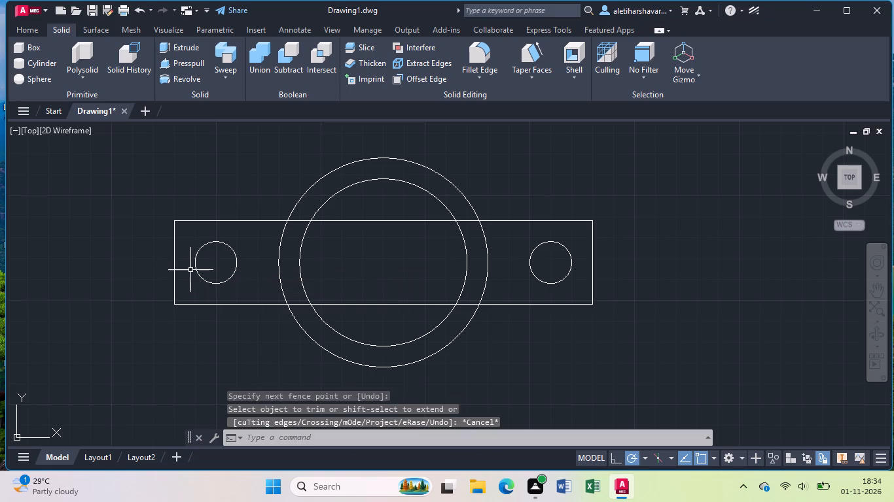
Fillet the upper and lower corners at the left end of the flange outline with a radius of 5.
{"action": "key", "text": "f"}
{"action": "key", "text": "Return"}
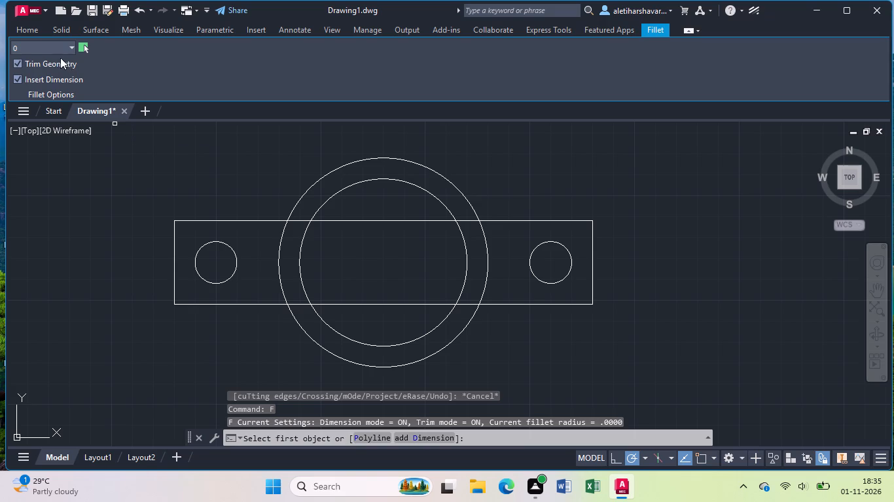
{"action": "left_click", "coordinate": [50, 46]}
{"action": "key", "text": "BackSpace"}
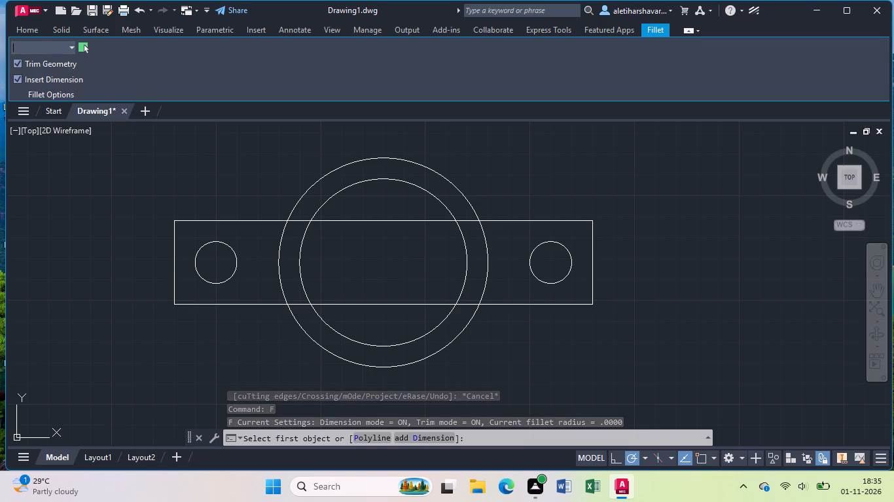
{"action": "key", "text": "5"}
{"action": "key", "text": "Return"}
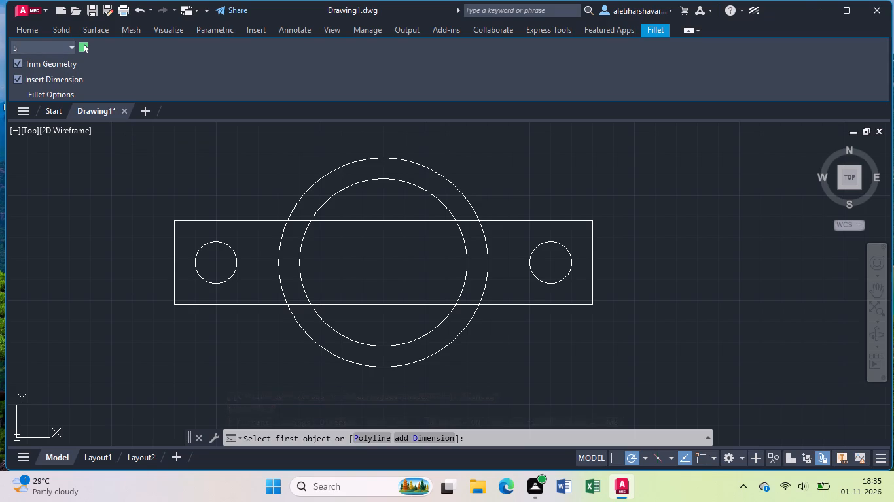
{"action": "left_click", "coordinate": [190, 220]}
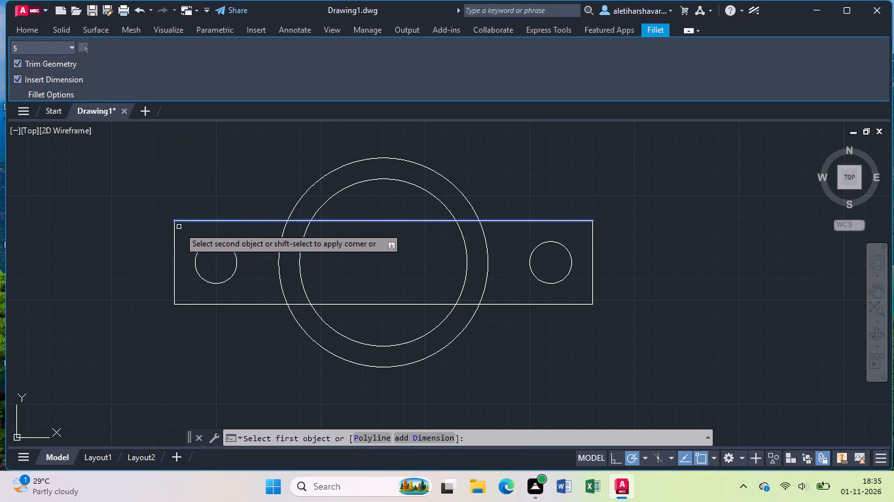
{"action": "left_click", "coordinate": [175, 235]}
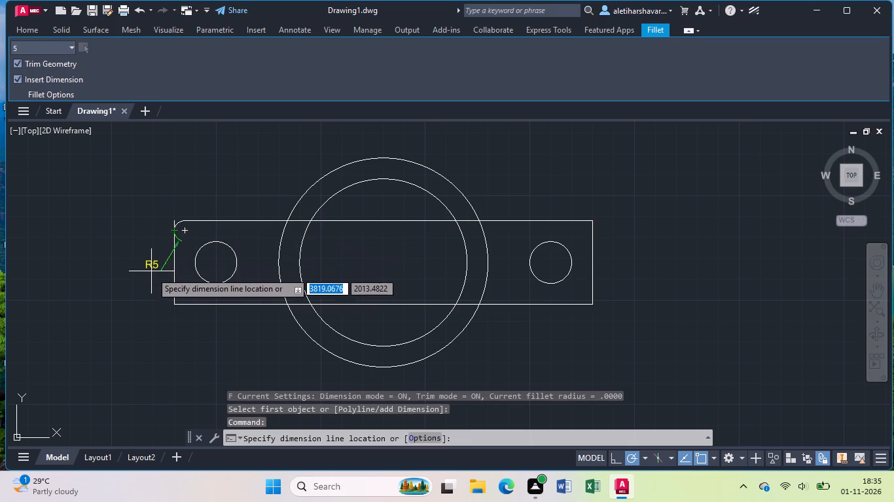
{"action": "key", "text": "Escape"}
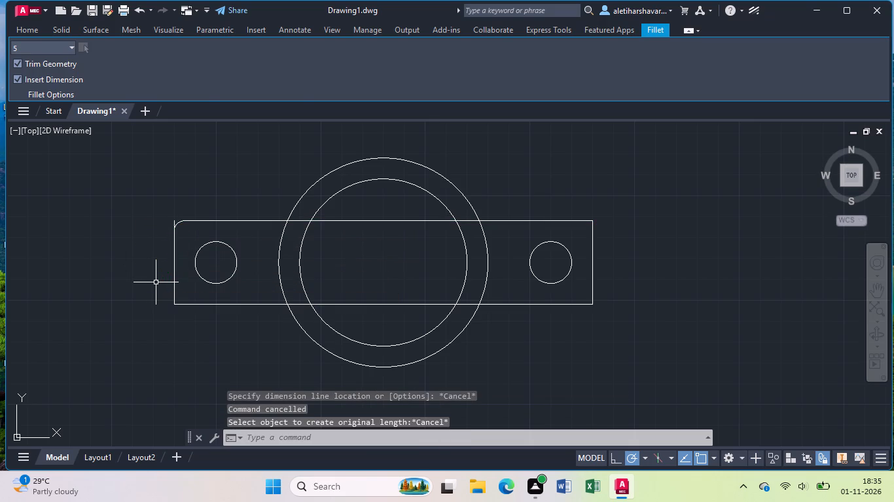
{"action": "key", "text": "Return"}
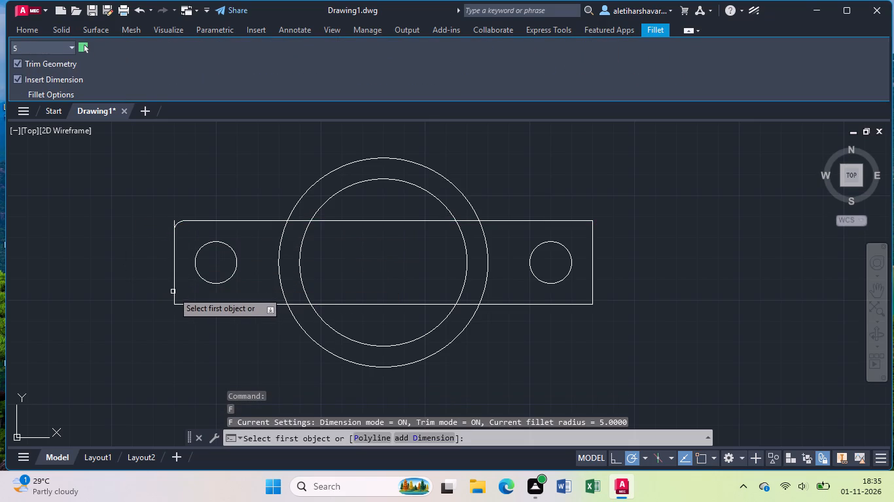
{"action": "left_click", "coordinate": [175, 293]}
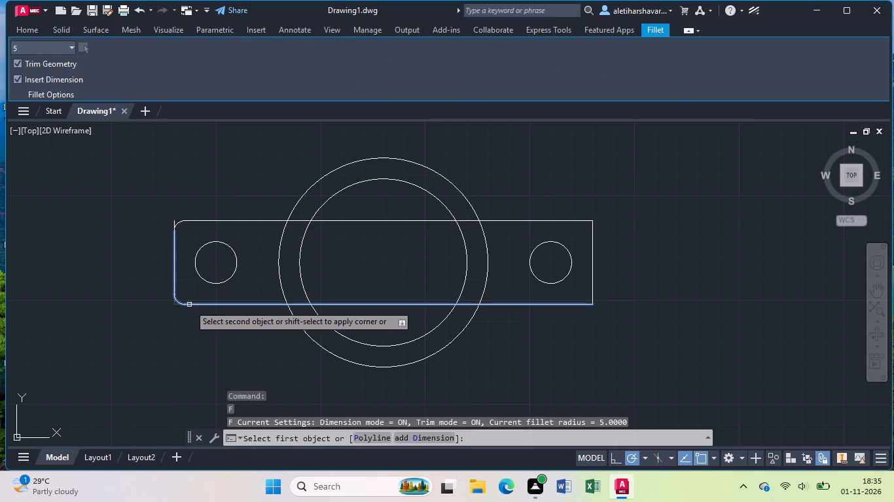
{"action": "left_click", "coordinate": [189, 305]}
{"action": "key", "text": "Return"}
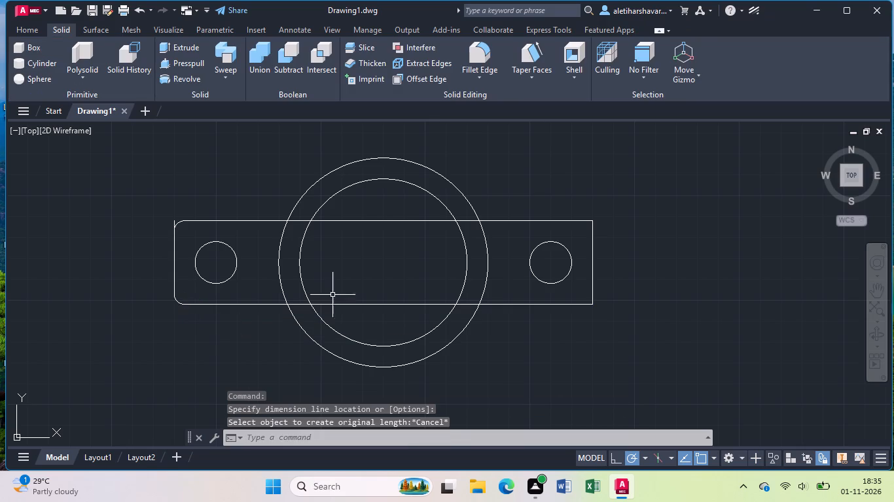
Fillet the upper and lower corners at the right end of the flange outline with the same radius of 5.
{"action": "key", "text": "Return"}
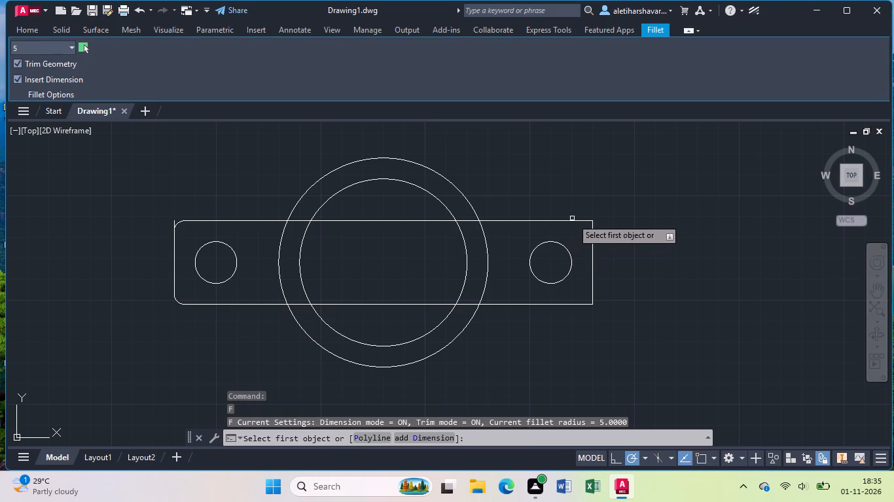
{"action": "left_click", "coordinate": [575, 220]}
{"action": "left_click", "coordinate": [591, 235]}
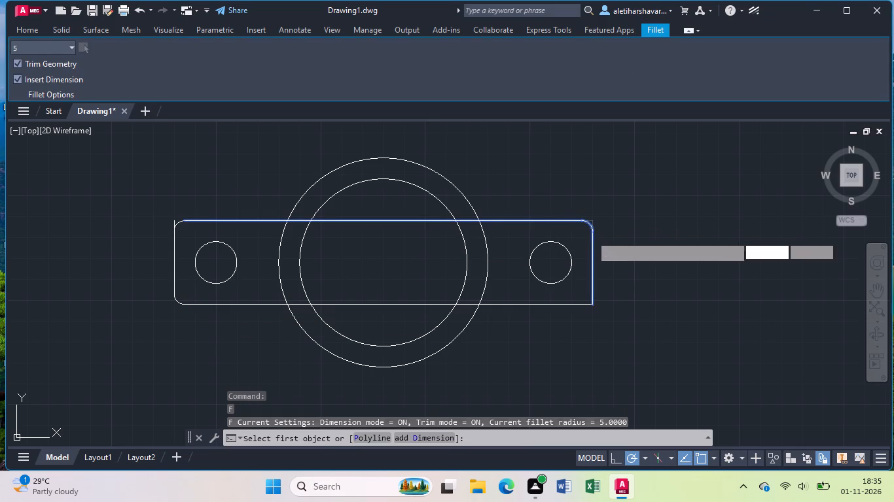
{"action": "key", "text": "Return"}
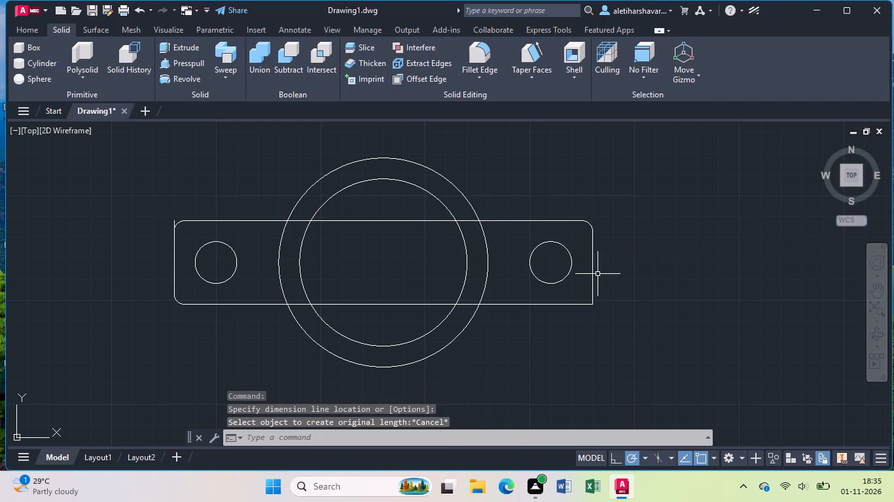
{"action": "left_click", "coordinate": [594, 294]}
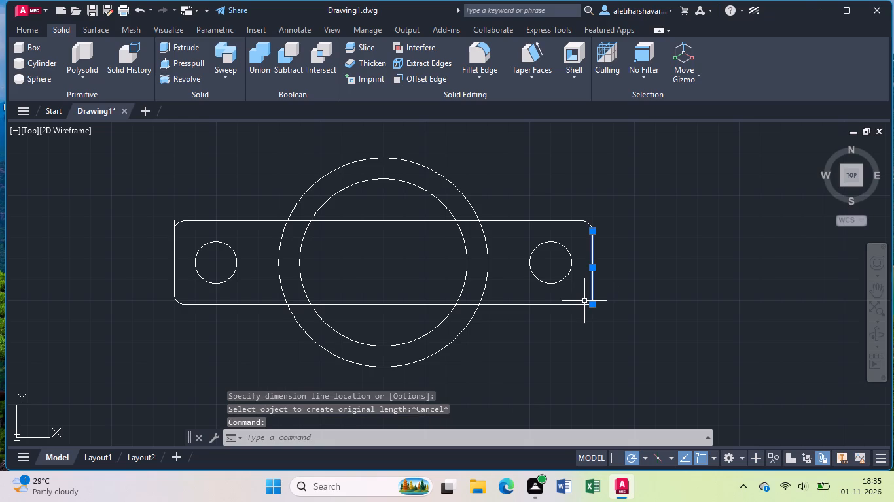
{"action": "key", "text": "Escape"}
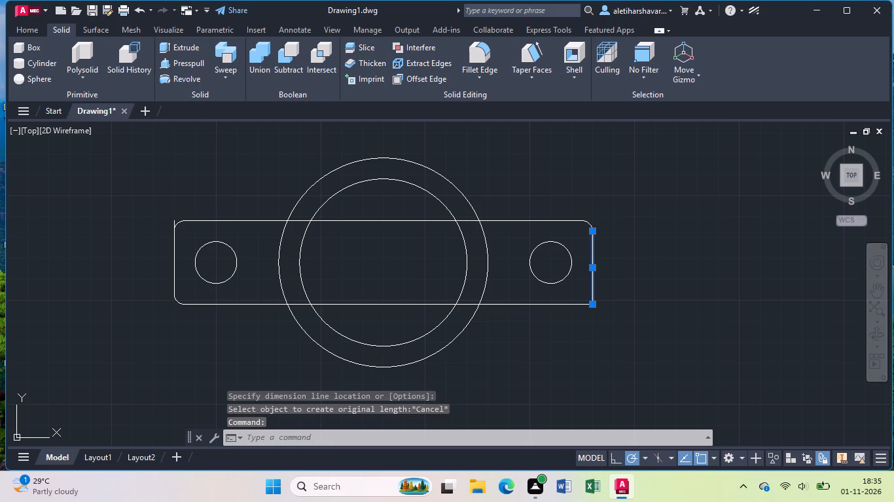
{"action": "key", "text": "Return"}
{"action": "left_click", "coordinate": [581, 302]}
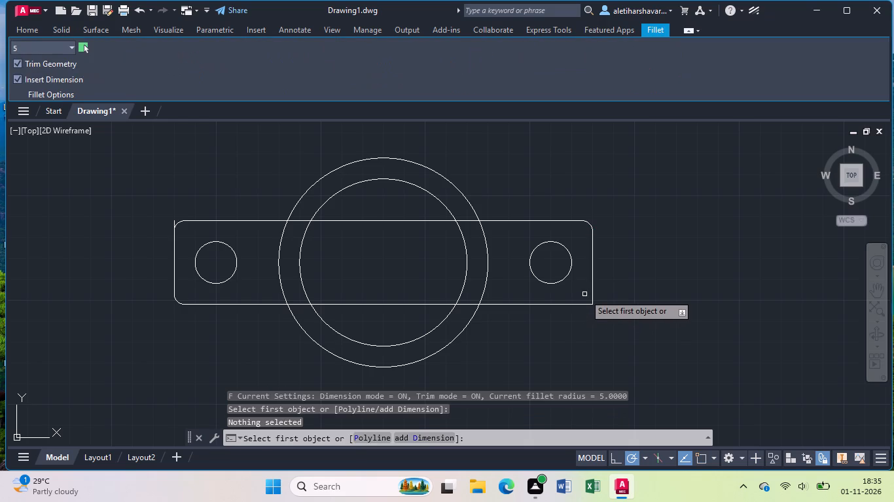
{"action": "left_click", "coordinate": [591, 290]}
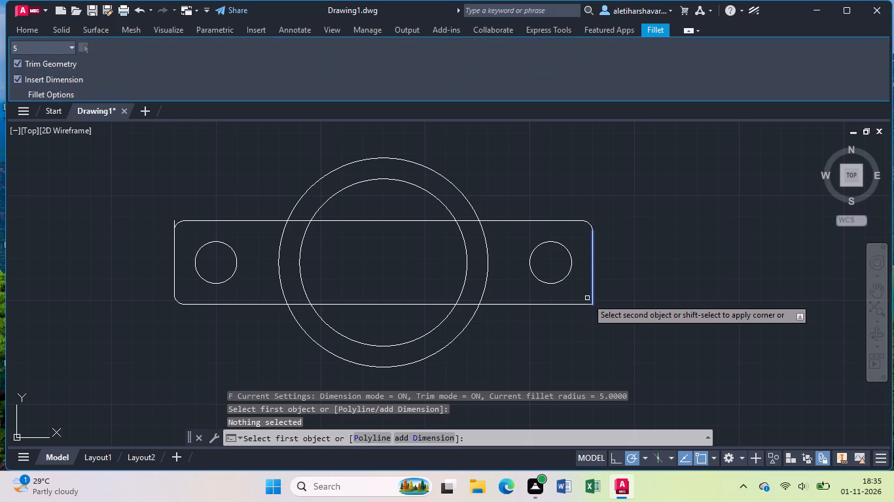
{"action": "left_click", "coordinate": [582, 306]}
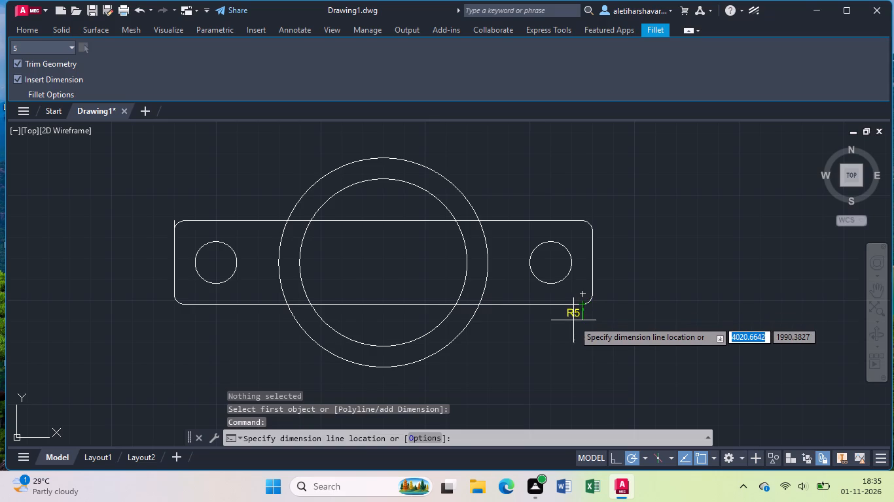
{"action": "key", "text": "Return"}
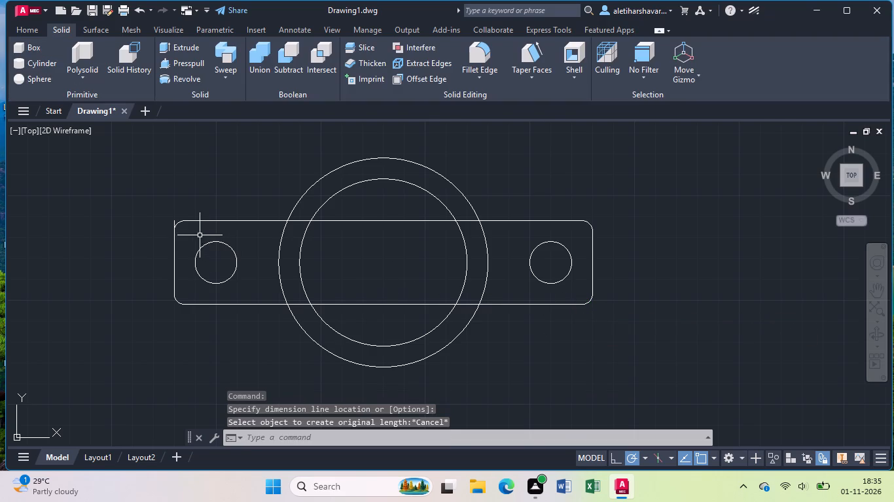
Trim off the leftover line stub outside the fillet at the flange's upper-left corner.
{"action": "scroll", "coordinate": [182, 230], "scroll_direction": "up", "scroll_amount": 1}
{"action": "type", "text": "tr"}
{"action": "key", "text": "Return"}
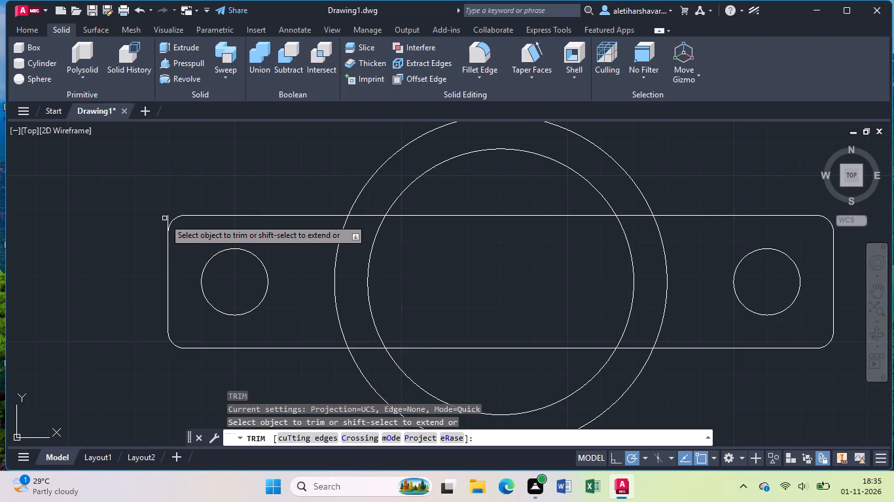
{"action": "left_click", "coordinate": [167, 218]}
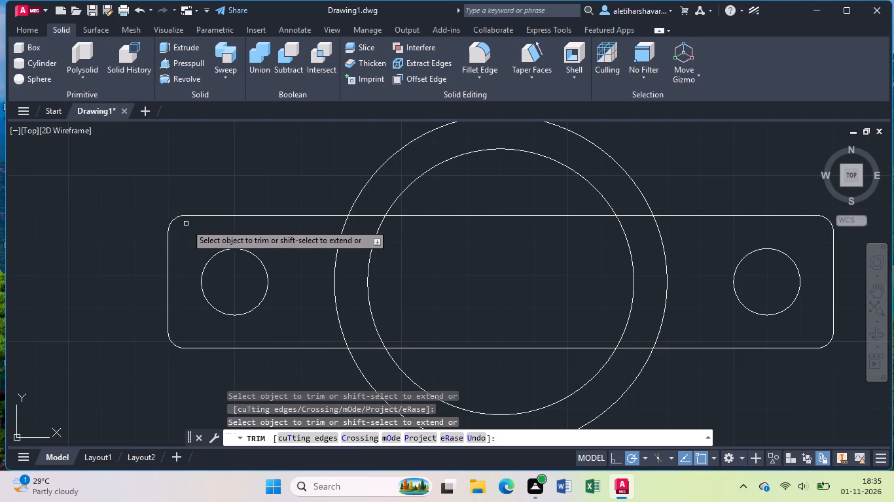
Trim the flange's upper and lower edges inside the inner large circle and between the two large circles on the right side.
{"action": "left_click", "coordinate": [403, 215]}
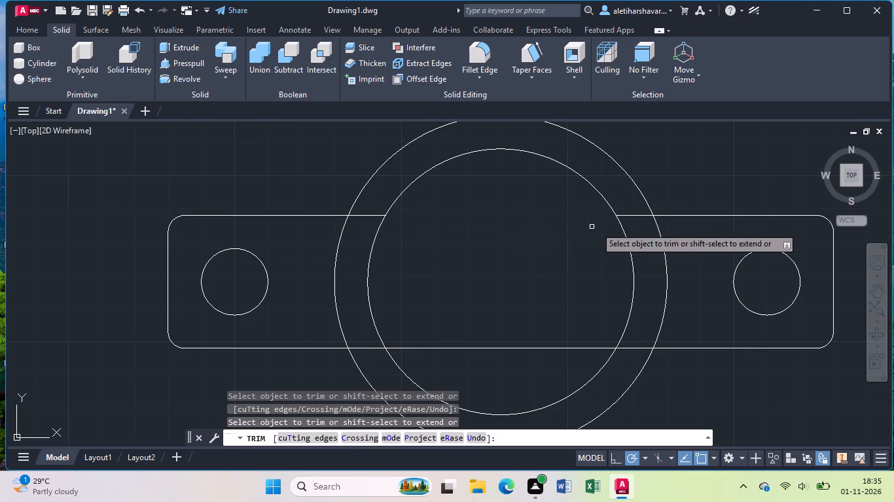
{"action": "left_click", "coordinate": [582, 348]}
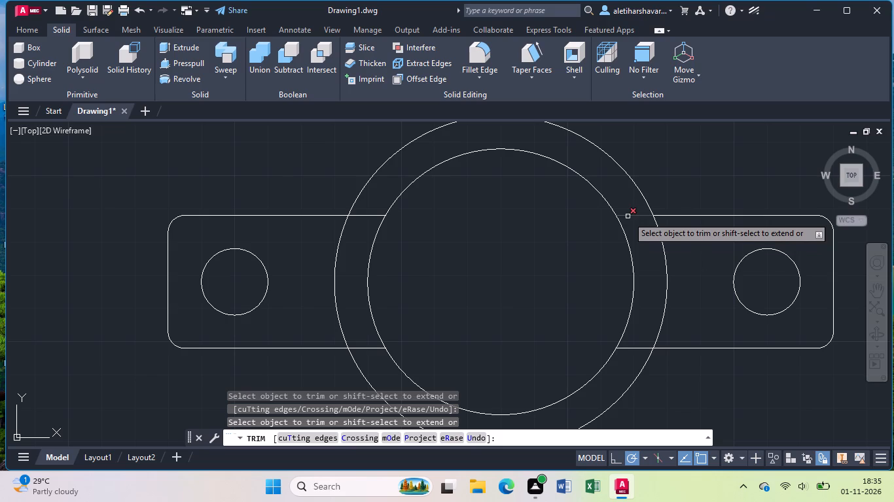
{"action": "left_click", "coordinate": [628, 216]}
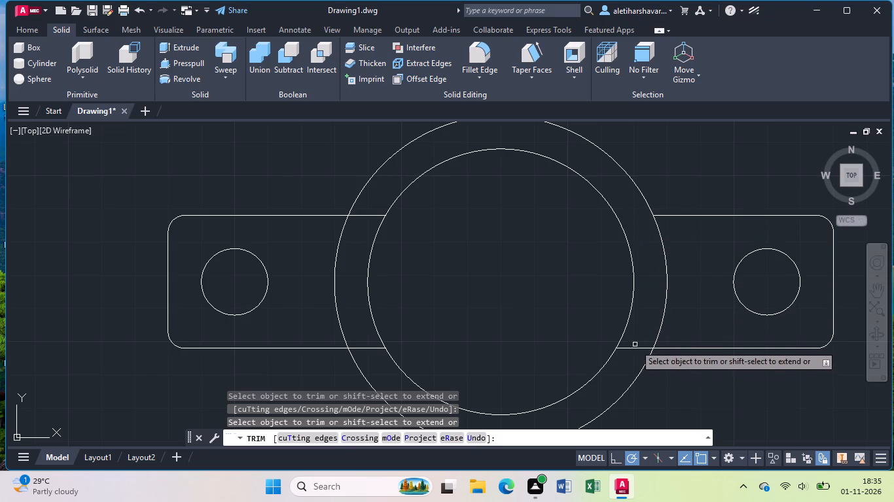
{"action": "left_click", "coordinate": [635, 349]}
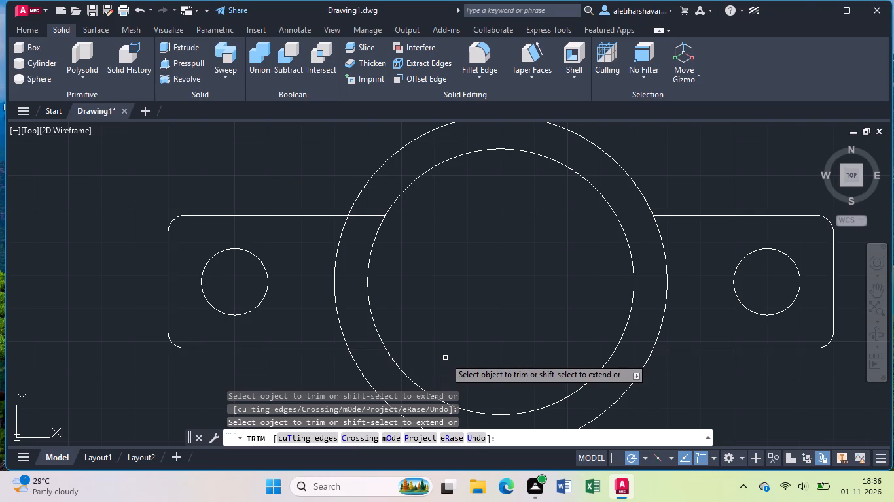
{"action": "key", "text": "Escape"}
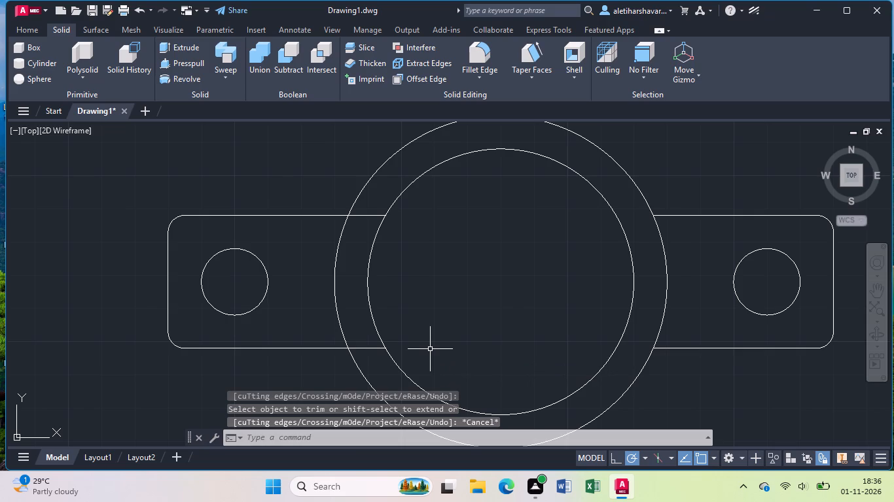
Fillet the left arm's upper and lower edges into the large outer circle with a radius of 5.
{"action": "key", "text": "f"}
{"action": "key", "text": "Return"}
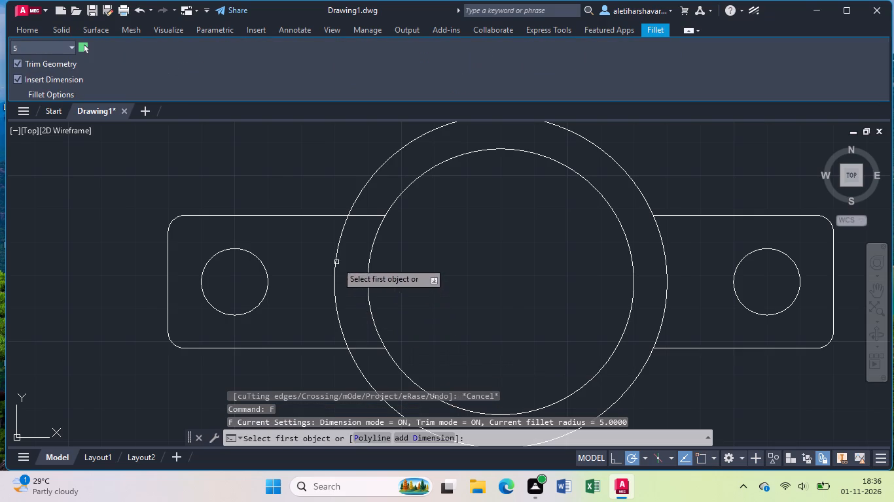
{"action": "left_click", "coordinate": [321, 216]}
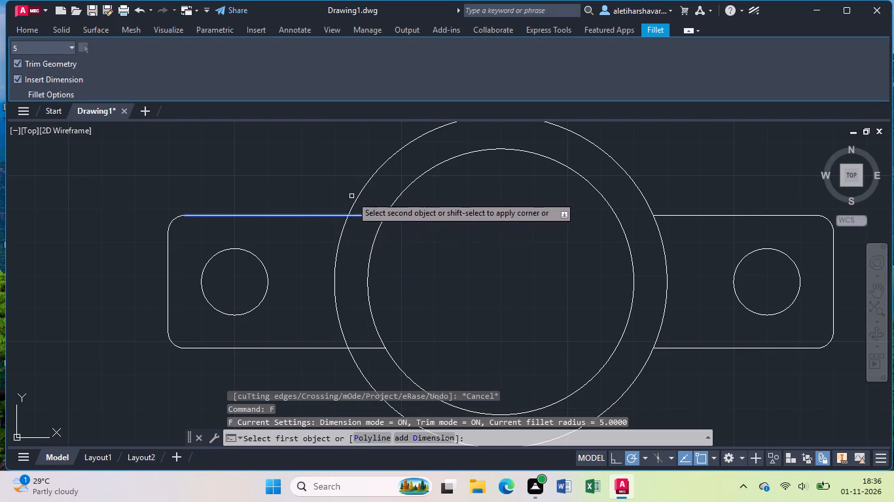
{"action": "left_click", "coordinate": [359, 193]}
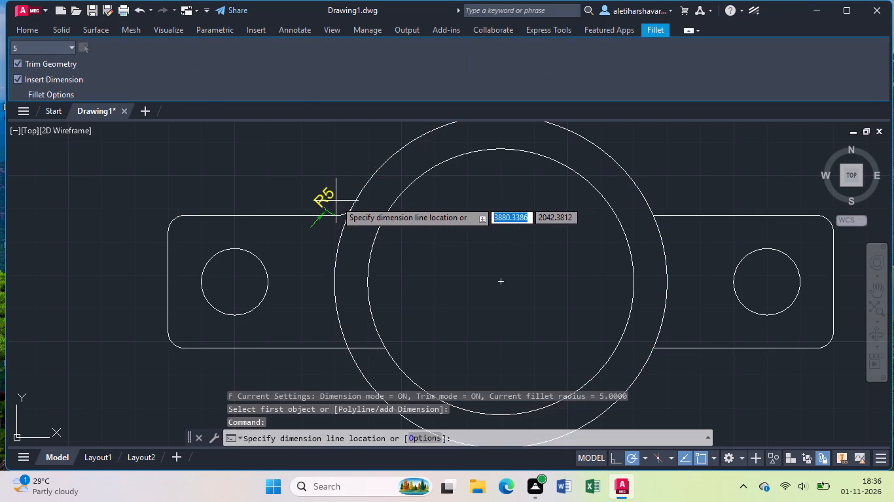
{"action": "key", "text": "Return"}
{"action": "key", "text": "Return"}
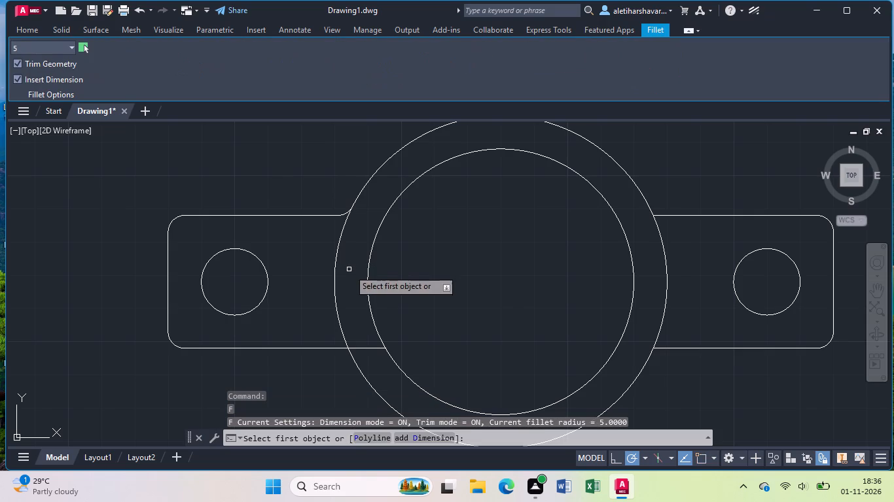
{"action": "left_click", "coordinate": [330, 350]}
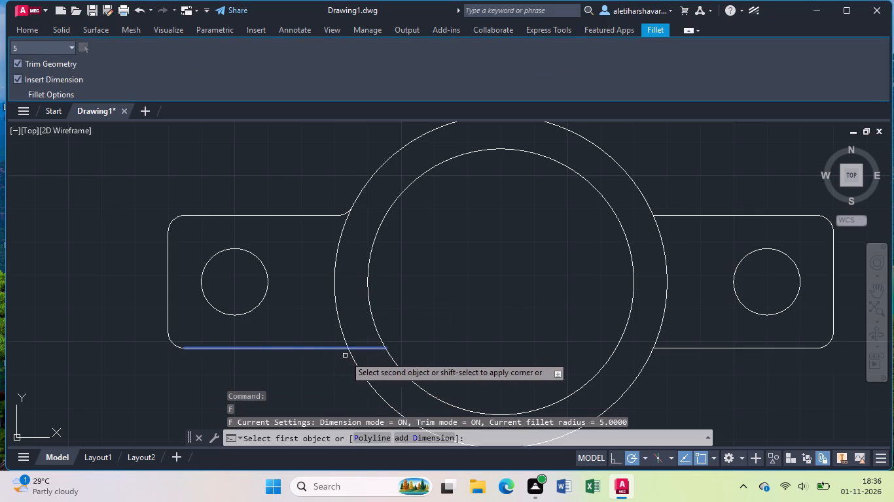
{"action": "left_click", "coordinate": [356, 362]}
{"action": "key", "text": "Return"}
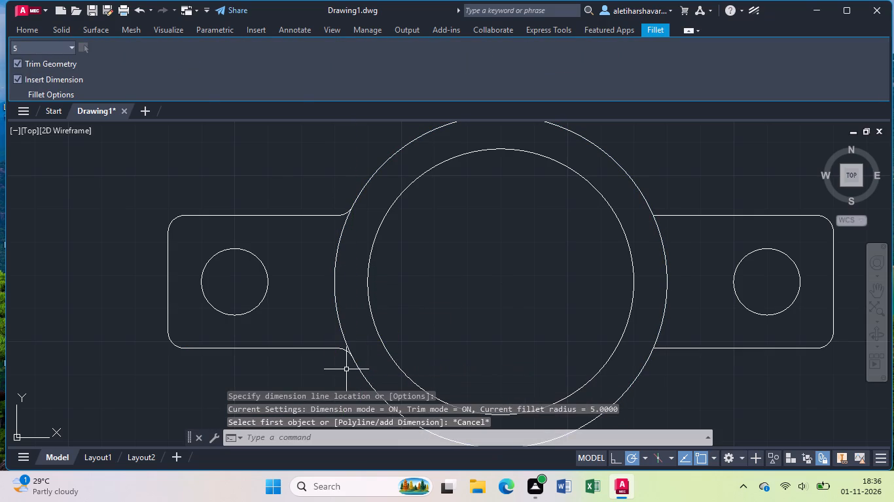
Fillet the right arm's upper edge into the large outer circle with a radius of 5.
{"action": "key", "text": "Return"}
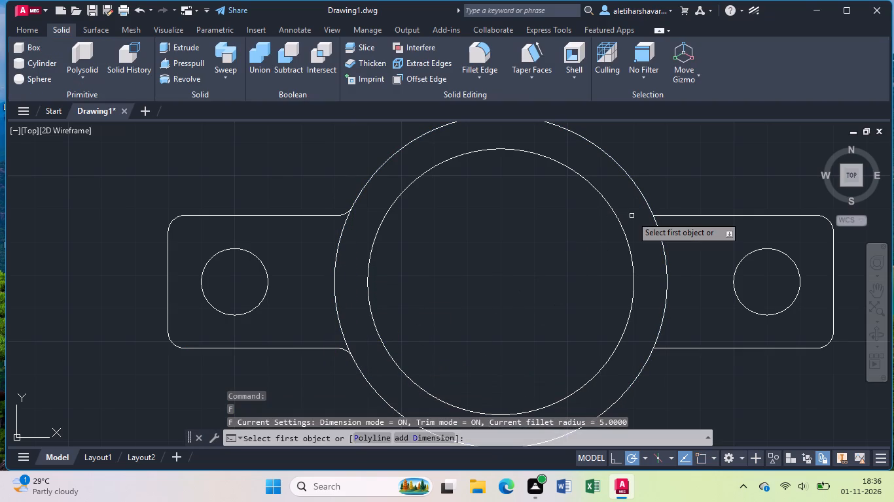
{"action": "left_click", "coordinate": [637, 187]}
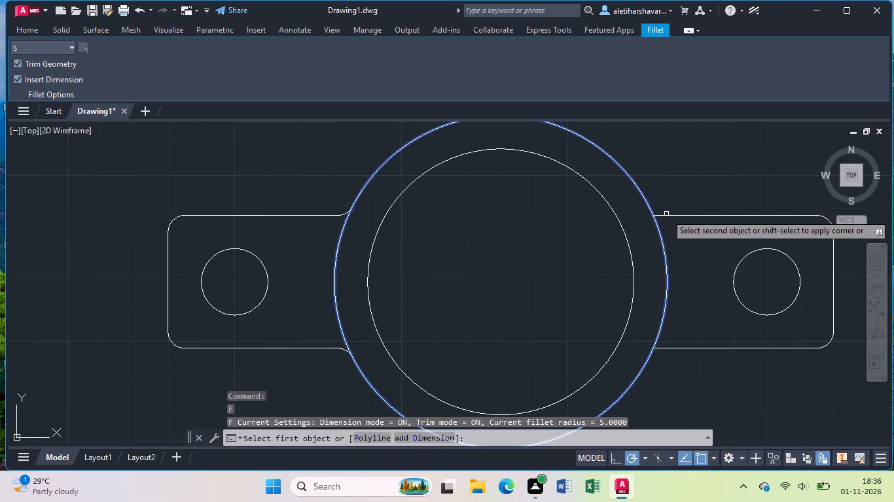
{"action": "left_click", "coordinate": [669, 214]}
{"action": "key", "text": "Return"}
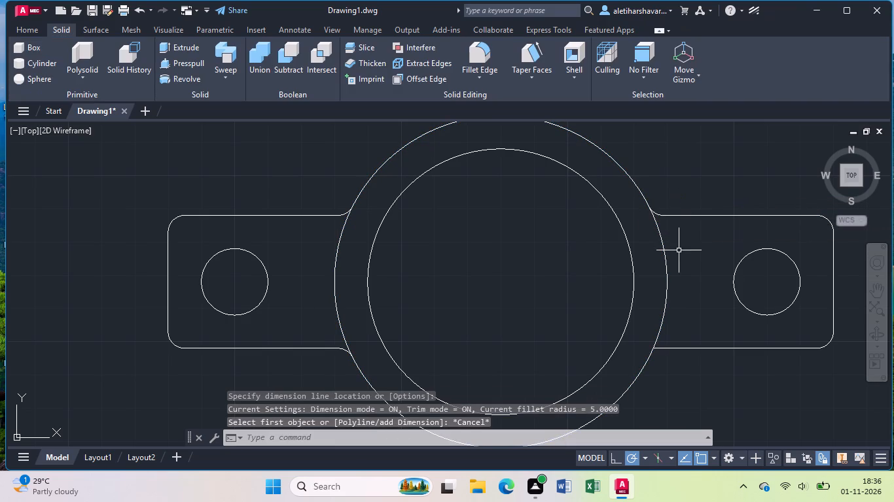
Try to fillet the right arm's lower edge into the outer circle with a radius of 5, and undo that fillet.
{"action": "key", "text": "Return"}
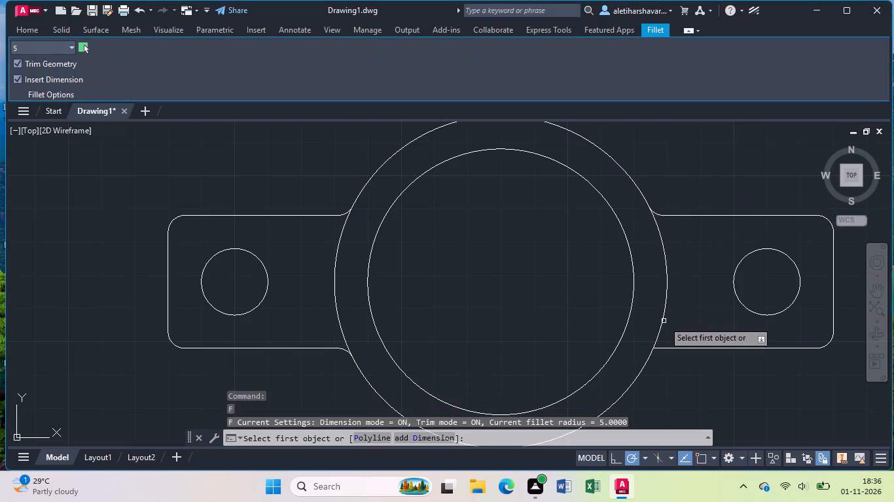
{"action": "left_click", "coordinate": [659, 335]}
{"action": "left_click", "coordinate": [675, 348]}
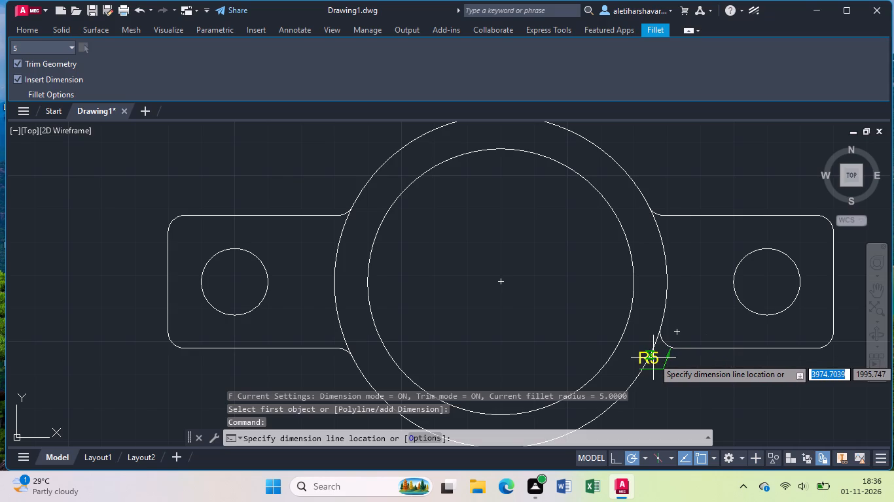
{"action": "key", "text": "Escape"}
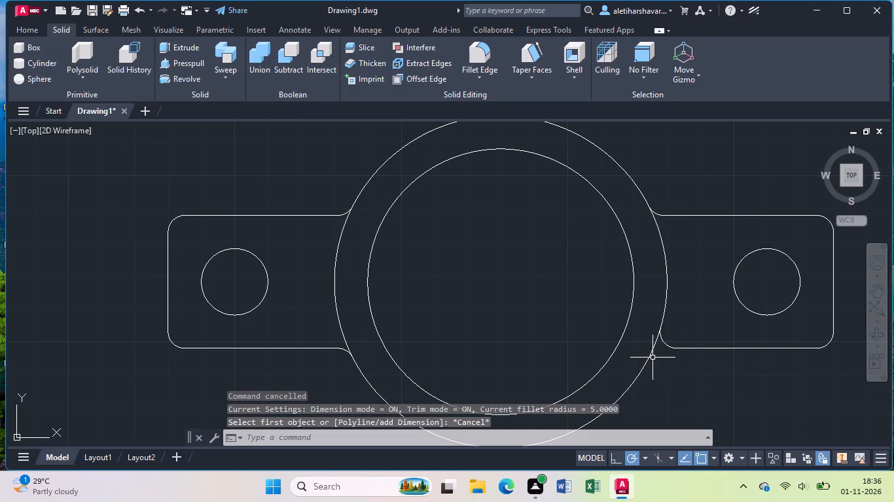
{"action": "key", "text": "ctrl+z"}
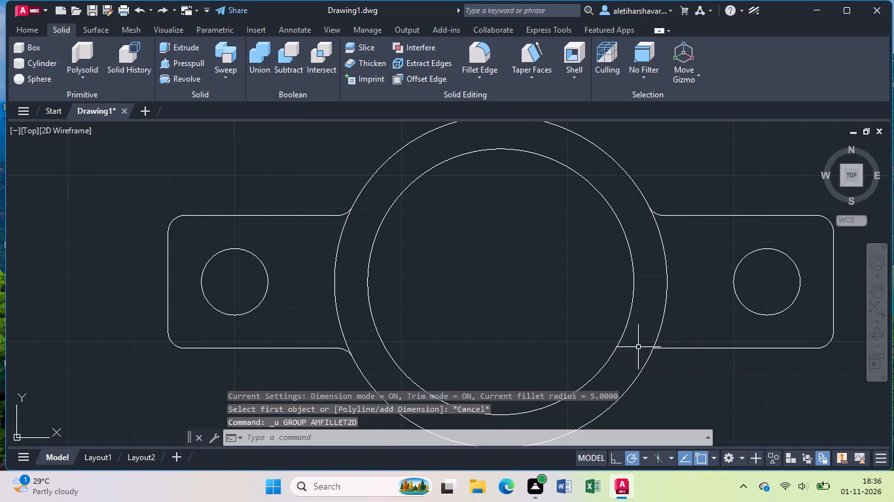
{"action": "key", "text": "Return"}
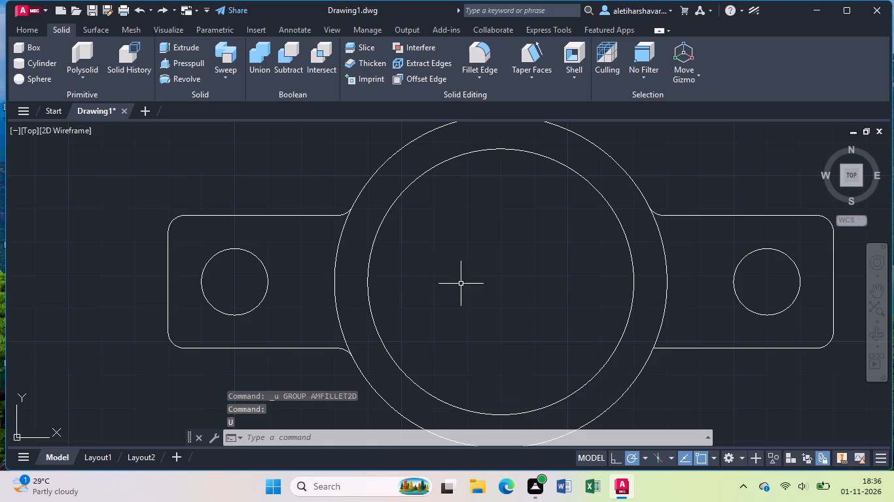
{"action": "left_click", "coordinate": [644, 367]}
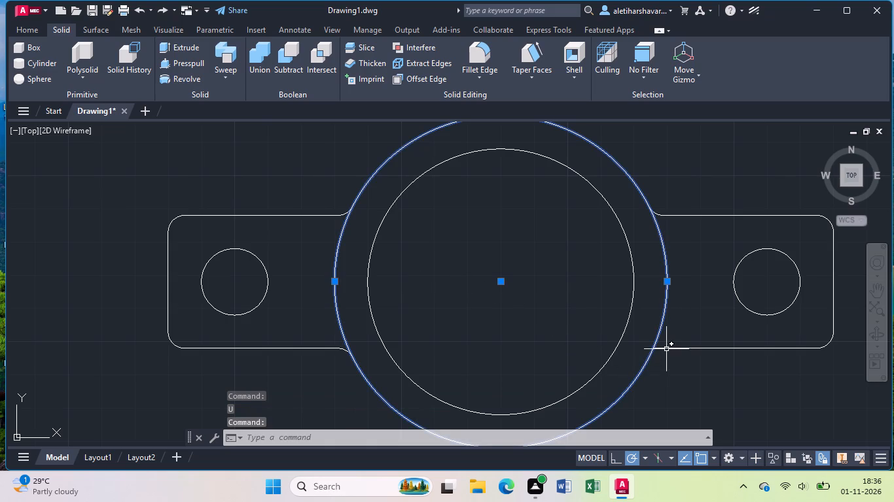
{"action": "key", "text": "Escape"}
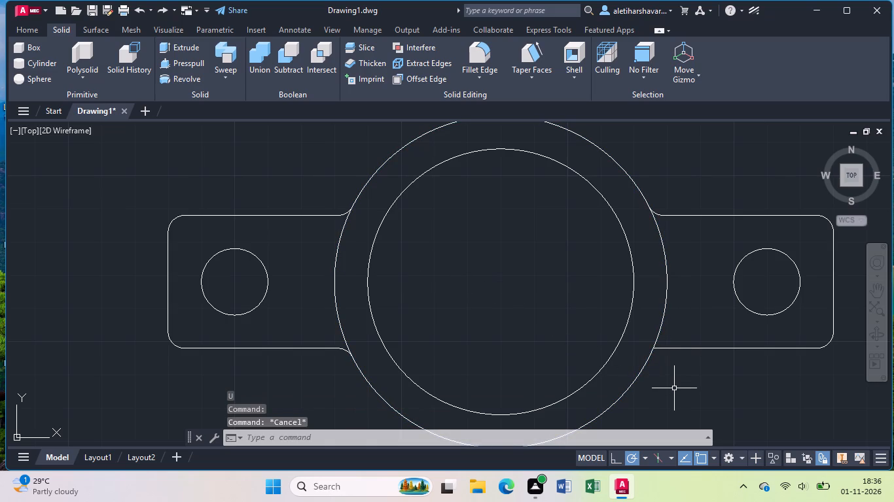
Fillet the right arm's lower edge into the outer circle's lower-right arc with a radius of 5, without adding a dimension.
{"action": "key", "text": "f"}
{"action": "key", "text": "Return"}
{"action": "key", "text": "backslash"}
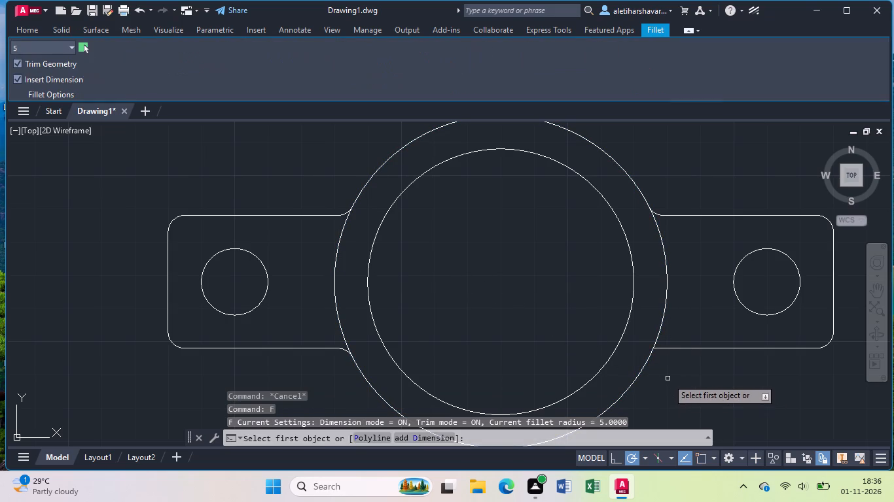
{"action": "left_click", "coordinate": [645, 369]}
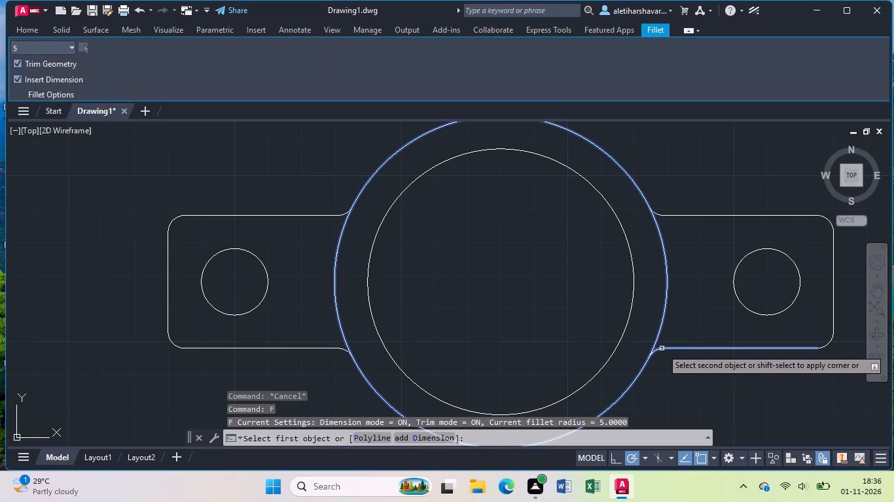
{"action": "left_click", "coordinate": [662, 348]}
{"action": "type", "text": "]\\"}
{"action": "key", "text": "Return"}
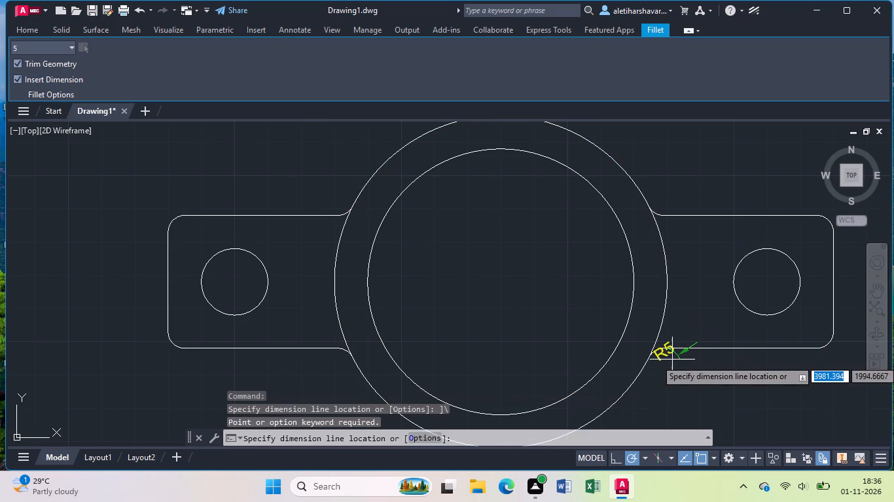
{"action": "key", "text": "Return"}
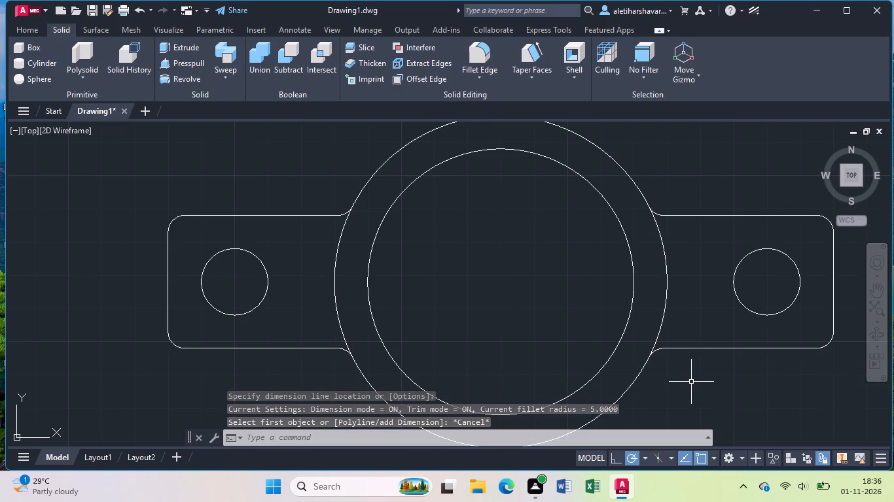
Draw a circle of radius 45 concentric with the two large circles.
{"action": "scroll", "coordinate": [691, 385], "scroll_direction": "down", "scroll_amount": 1}
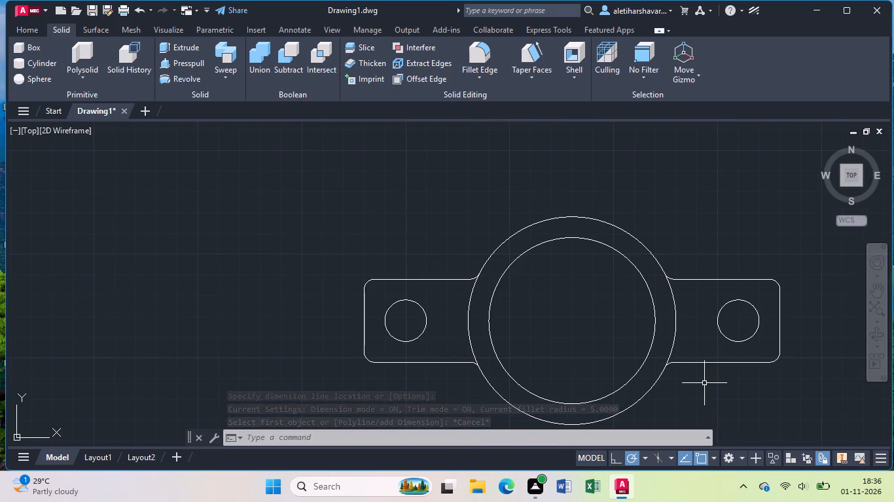
{"action": "key", "text": "c"}
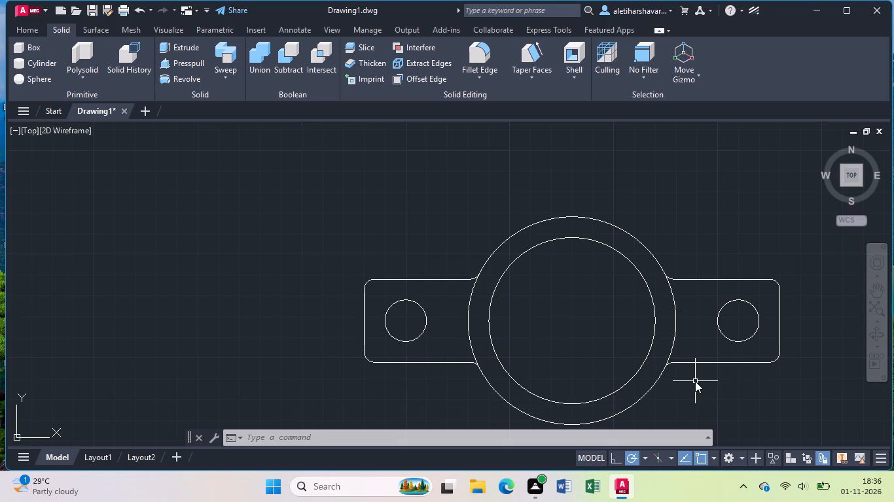
{"action": "key", "text": "Return"}
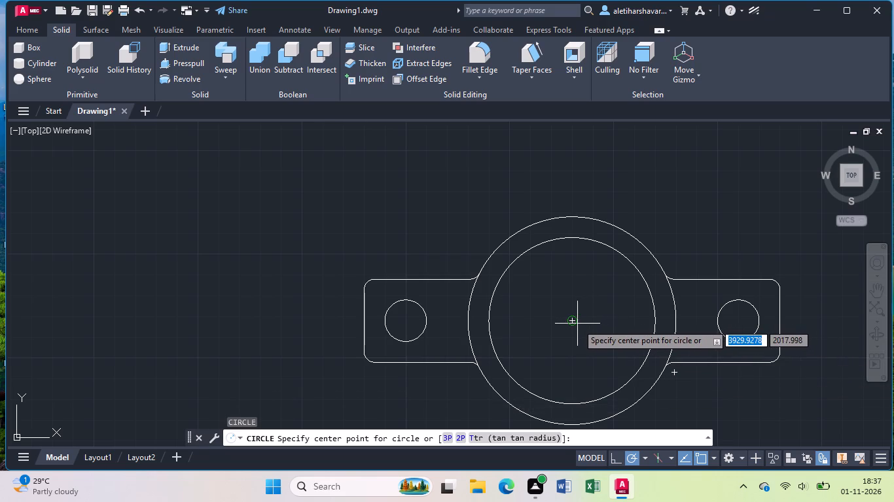
{"action": "left_click", "coordinate": [575, 322]}
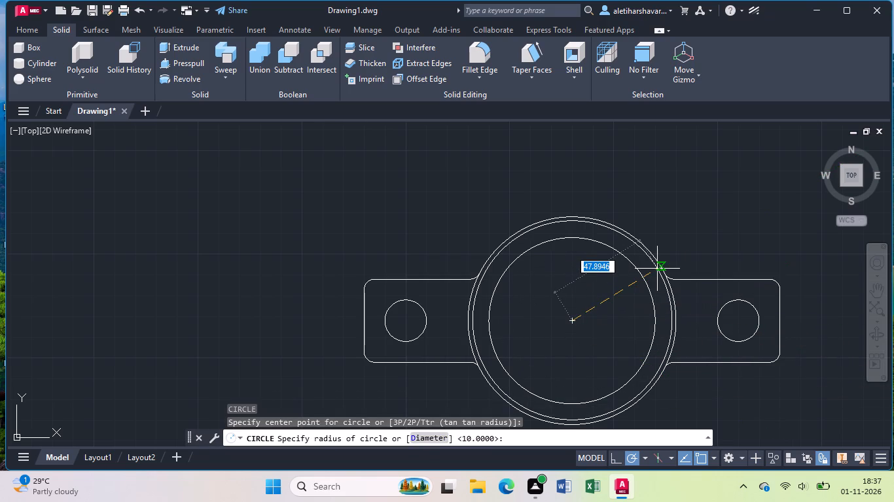
{"action": "type", "text": "45"}
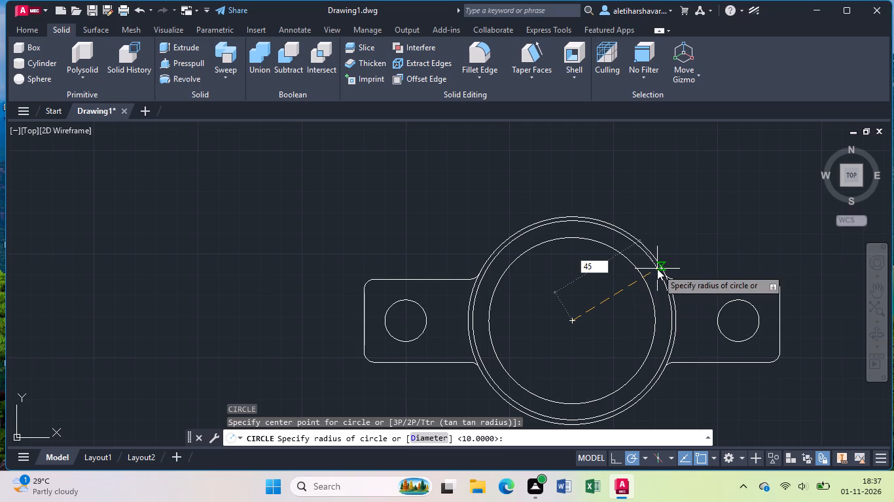
{"action": "key", "text": "Return"}
{"action": "key", "text": "Escape"}
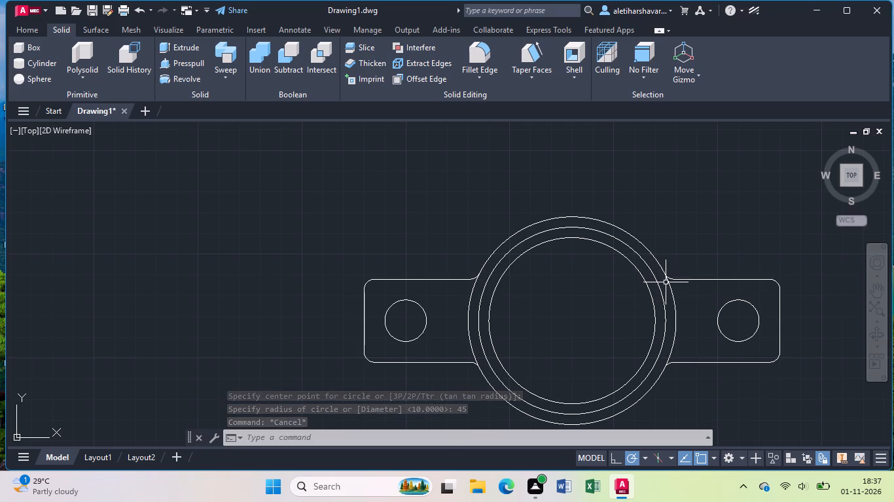
Join the connected line and arc segments of the whole clamp profile into polylines.
{"action": "middle_click_drag", "start_coordinate": [666, 282], "coordinate": [605, 203]}
{"action": "left_click", "coordinate": [734, 150]}
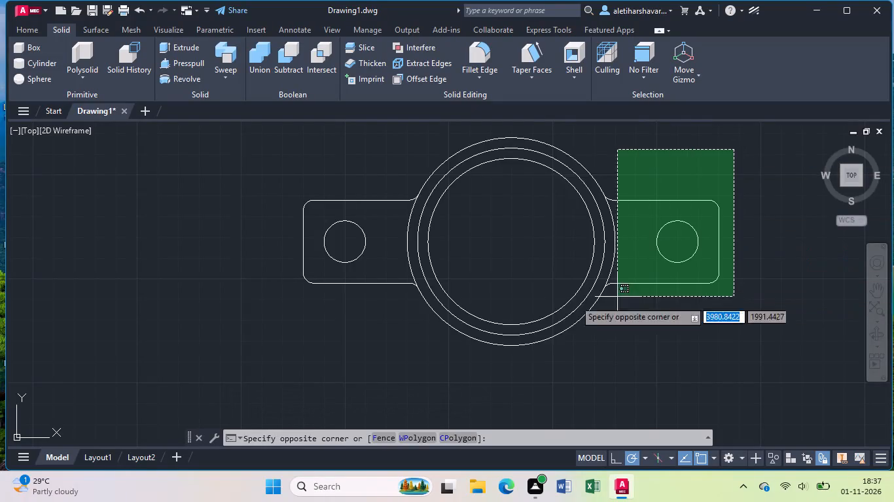
{"action": "left_click", "coordinate": [293, 338]}
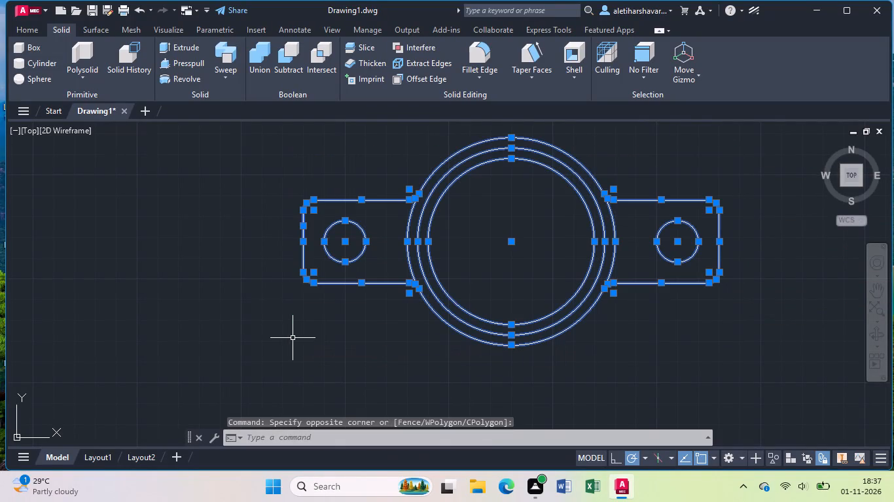
{"action": "key", "text": "j"}
{"action": "key", "text": "Return"}
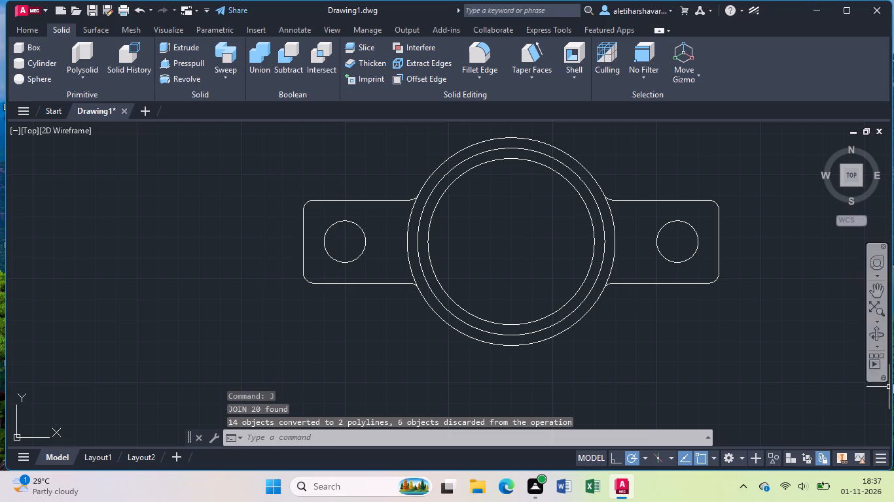
In a tilted 3D view, press-pull the left and right flange areas around their holes downward by 10.
{"action": "left_click", "coordinate": [880, 337]}
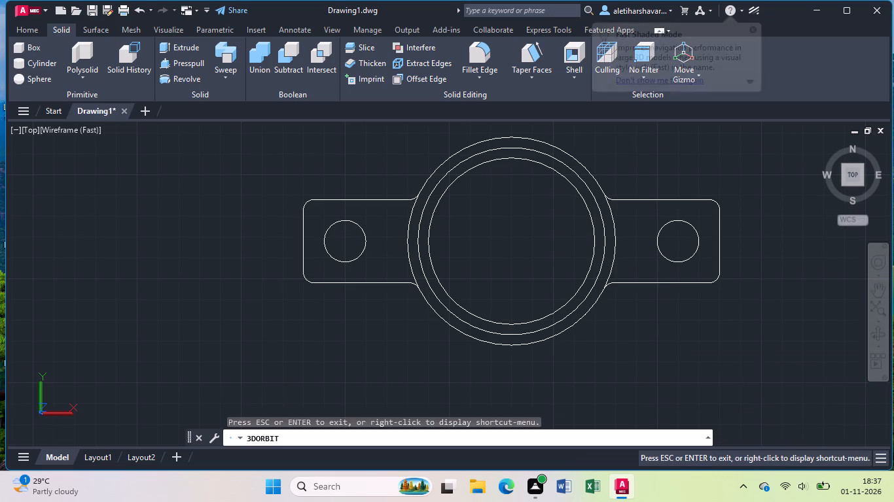
{"action": "left_click_drag", "start_coordinate": [721, 374], "coordinate": [724, 317]}
{"action": "key", "text": "Escape"}
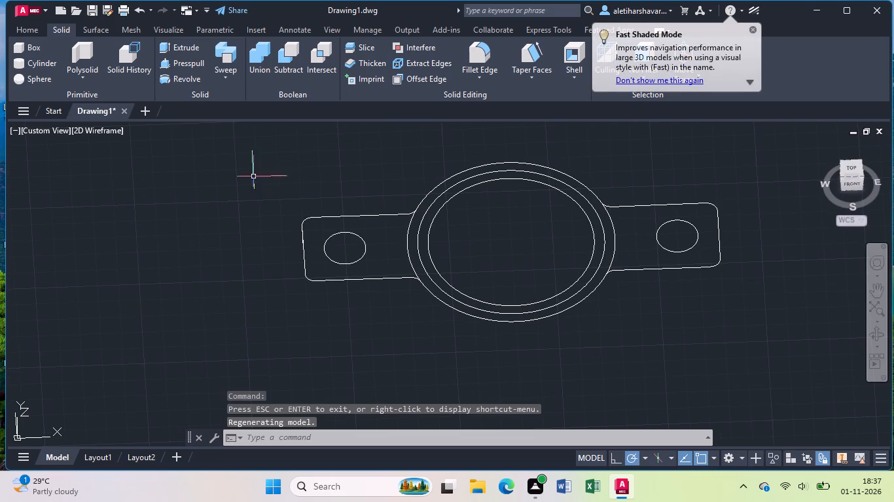
{"action": "left_click", "coordinate": [182, 59]}
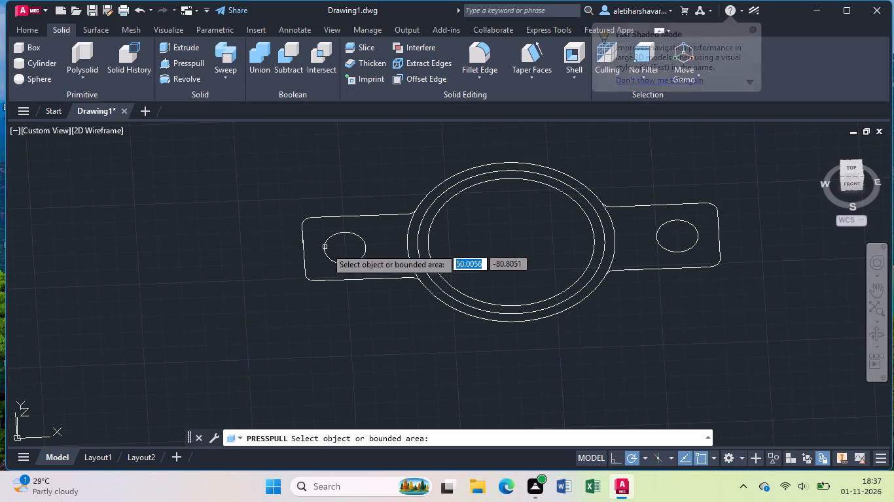
{"action": "left_click", "coordinate": [380, 259]}
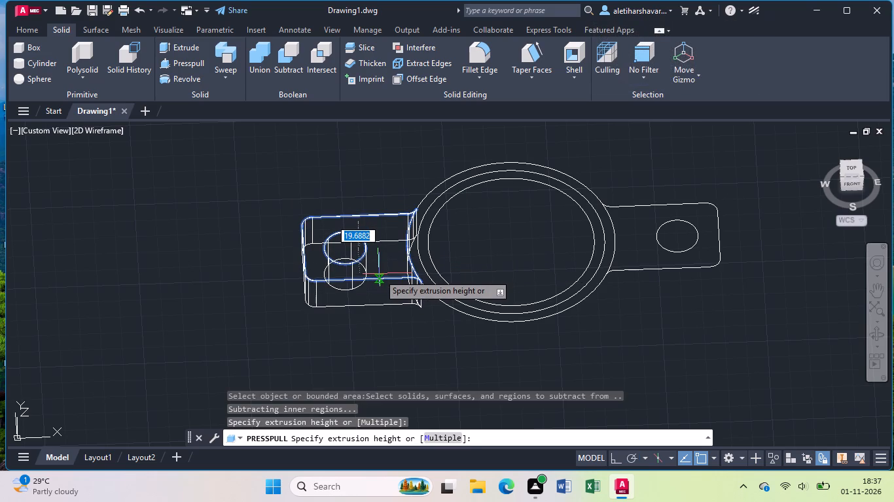
{"action": "key", "text": "1"}
{"action": "key", "text": "0"}
{"action": "key", "text": "Return"}
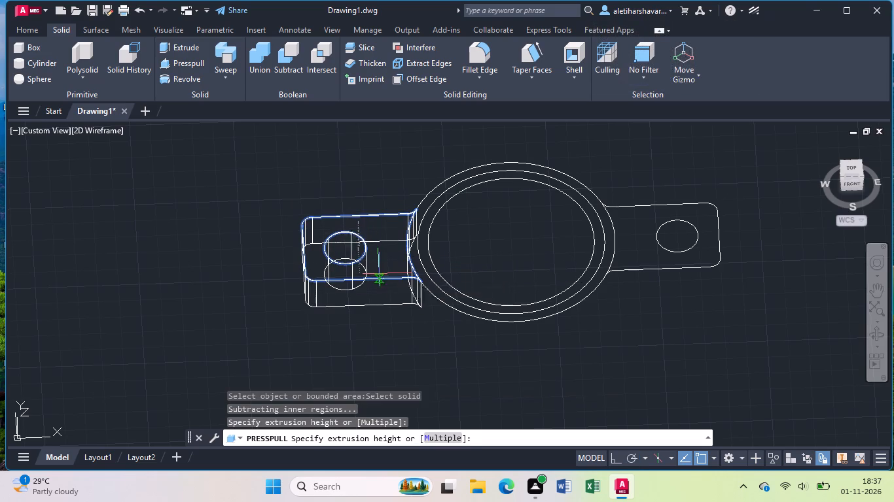
{"action": "left_click", "coordinate": [700, 258]}
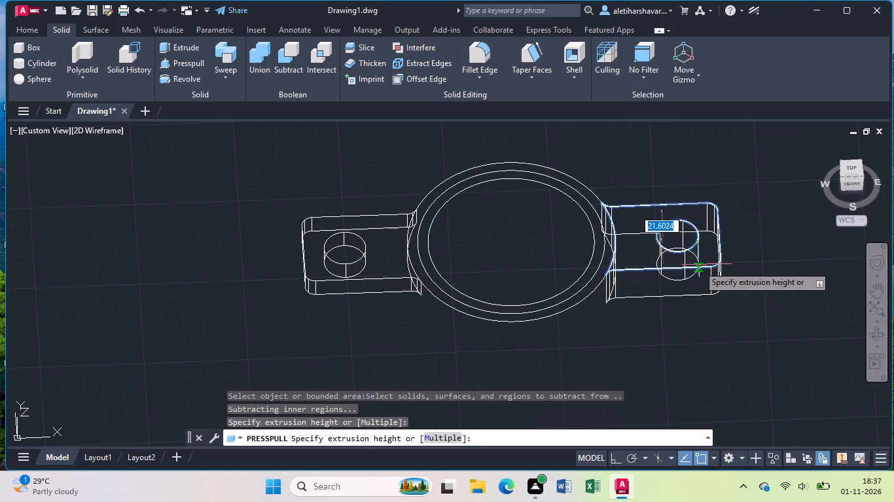
{"action": "key", "text": "1"}
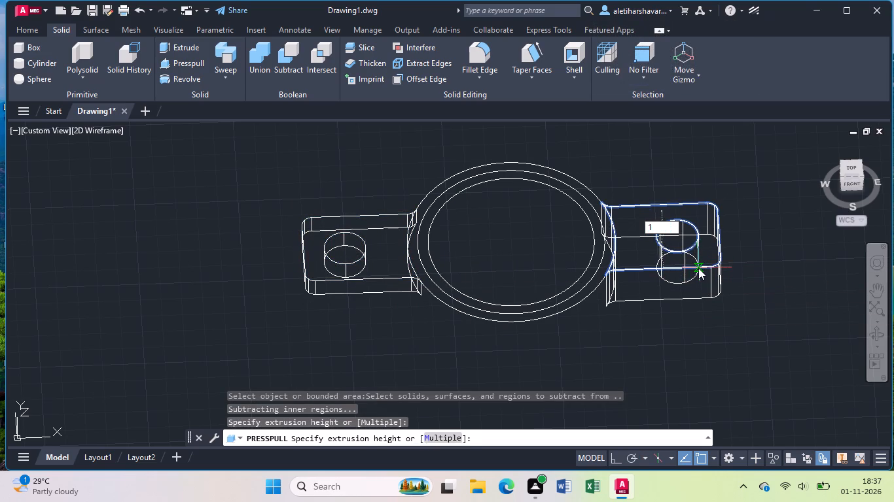
{"action": "key", "text": "0"}
{"action": "key", "text": "Return"}
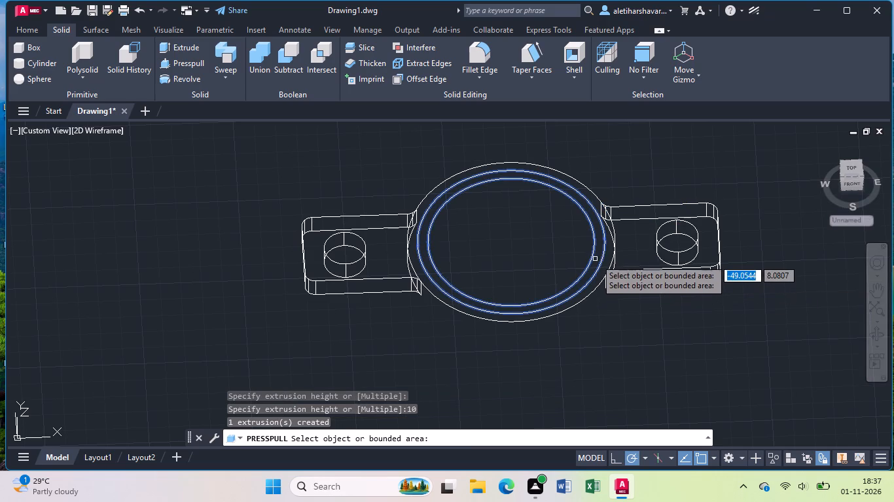
Press-pull the ring between the outer circle and the radius 45 circle downward by 100.
{"action": "left_click", "coordinate": [609, 253]}
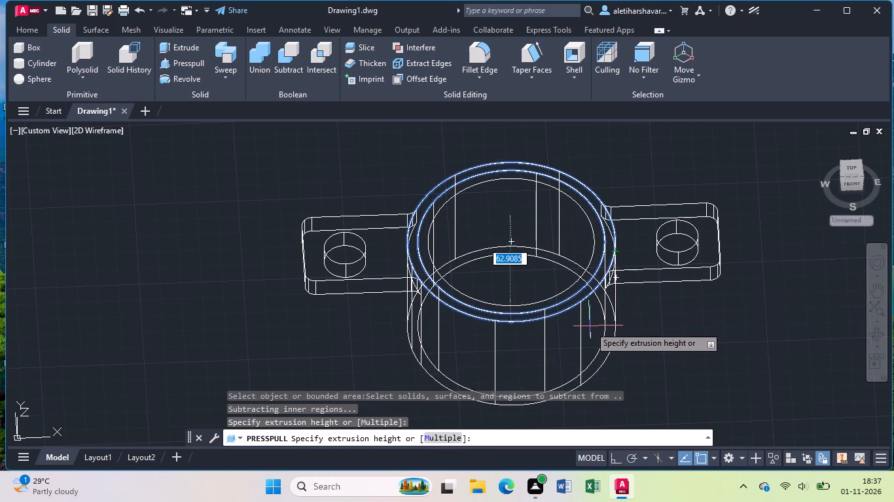
{"action": "key", "text": "1"}
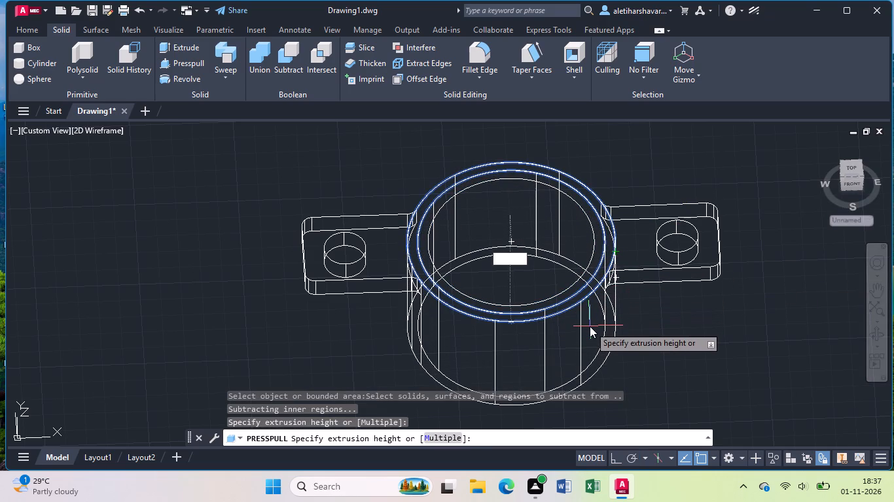
{"action": "type", "text": "00"}
{"action": "key", "text": "Return"}
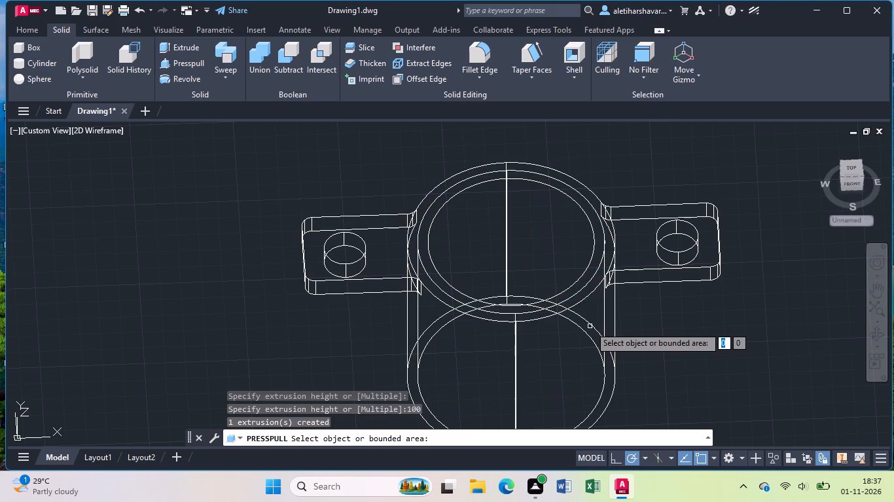
{"action": "scroll", "coordinate": [589, 327], "scroll_direction": "down", "scroll_amount": 1}
{"action": "middle_click_drag", "start_coordinate": [563, 355], "coordinate": [563, 351]}
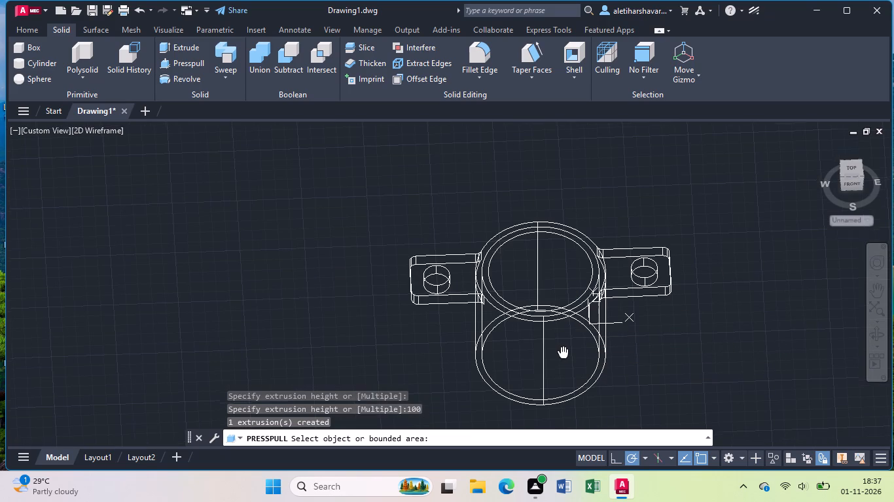
Press-pull the inner ring between the radius 45 circle and the smallest large circle downward by 10.
{"action": "middle_click_drag", "start_coordinate": [563, 351], "coordinate": [555, 288]}
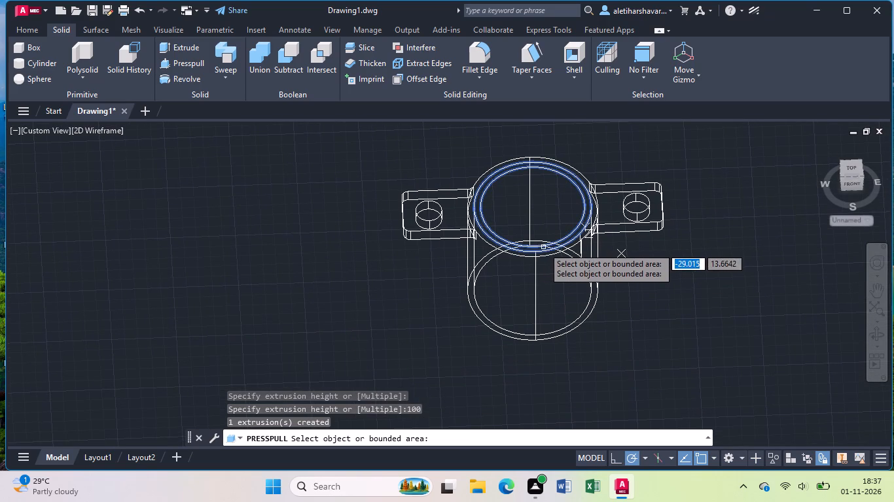
{"action": "left_click", "coordinate": [543, 248]}
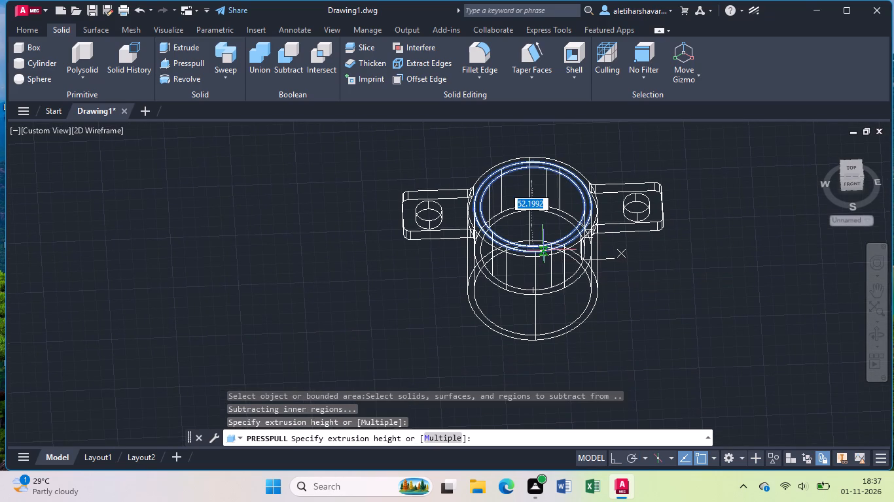
{"action": "key", "text": "1"}
{"action": "key", "text": "0"}
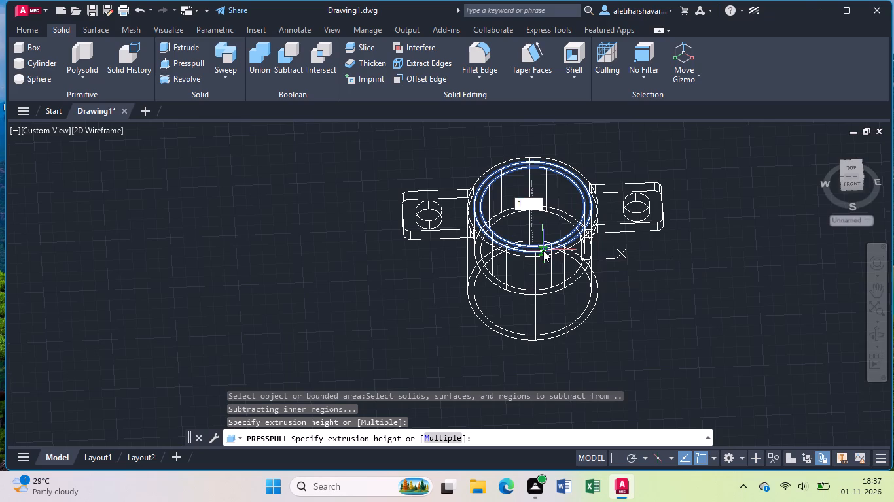
{"action": "key", "text": "Return"}
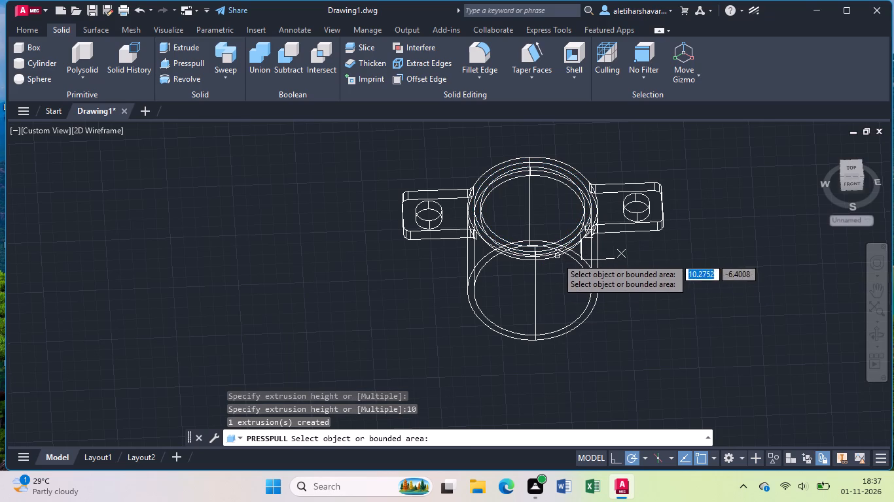
{"action": "key", "text": "Escape"}
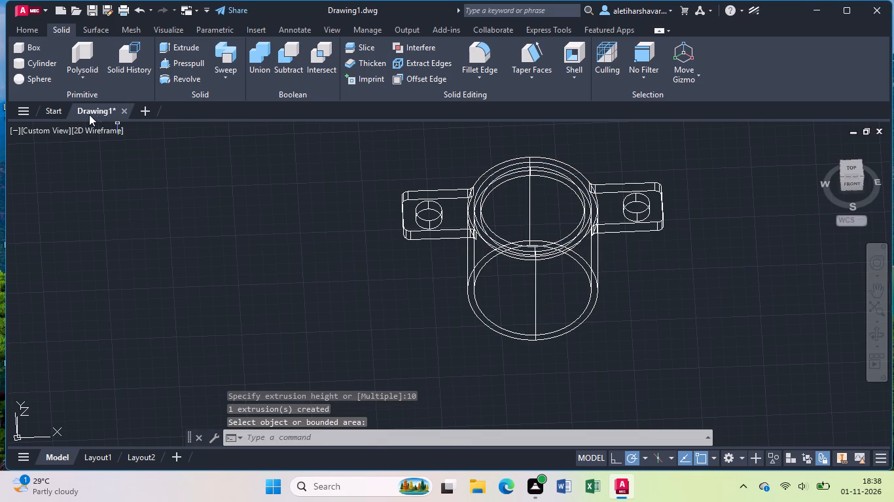
Set the viewport's visual style to Shades of Gray.
{"action": "left_click", "coordinate": [108, 129]}
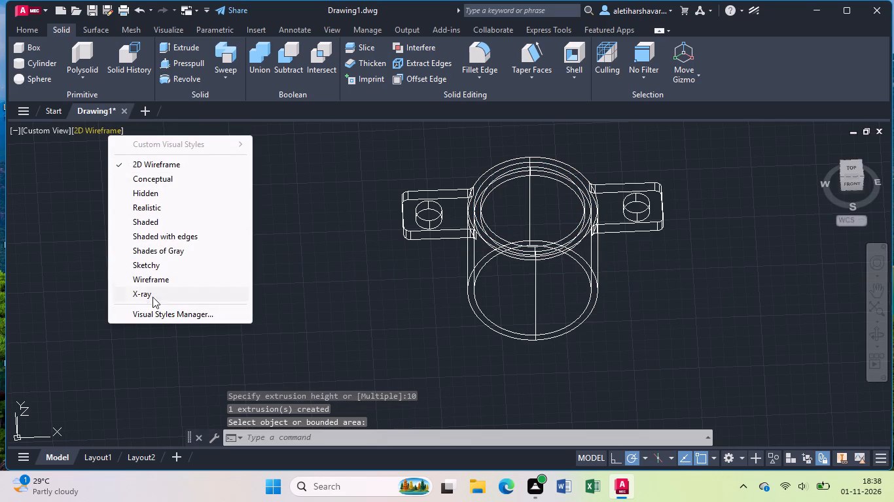
{"action": "left_click", "coordinate": [179, 255]}
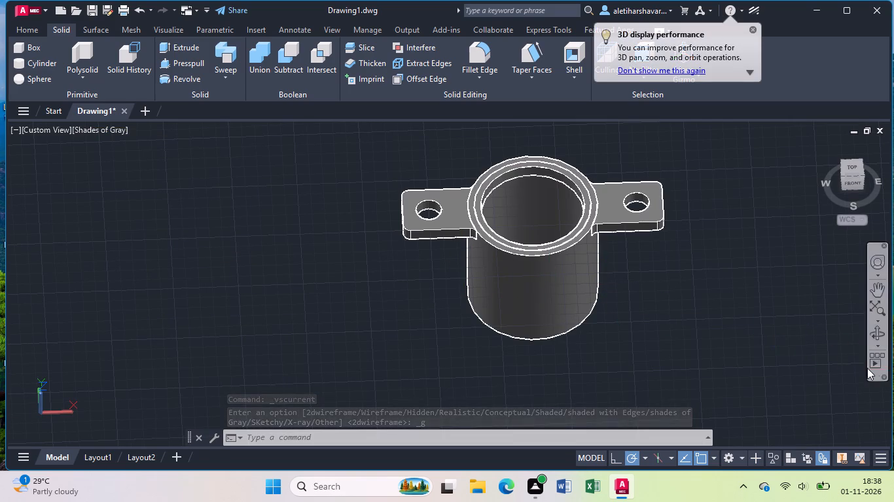
Copy the left flange straight down by 90, from its lower inner corner to the bottom end of the cylindrical body.
{"action": "left_click", "coordinate": [874, 337]}
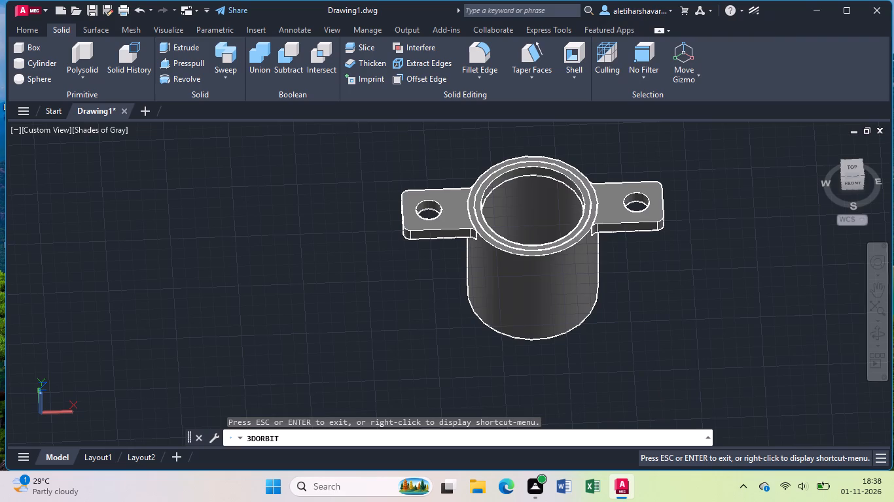
{"action": "scroll", "coordinate": [587, 339], "scroll_direction": "up", "scroll_amount": 4}
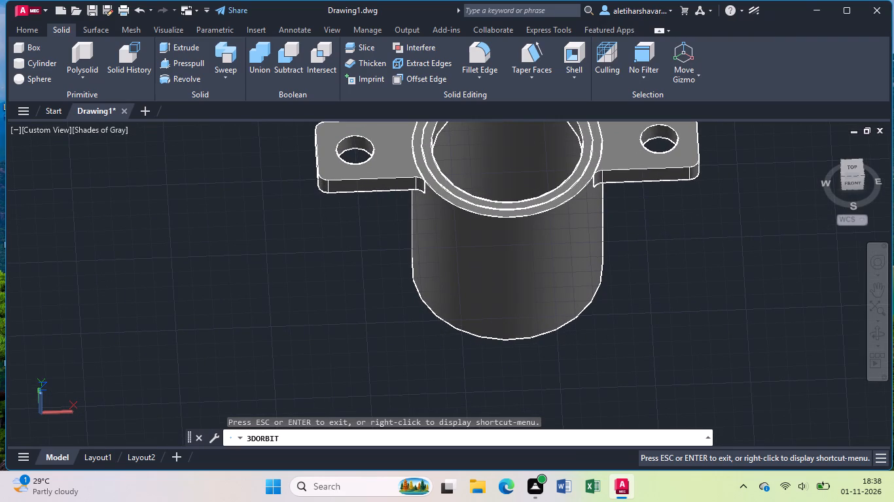
{"action": "key", "text": "Escape"}
{"action": "left_click", "coordinate": [379, 174]}
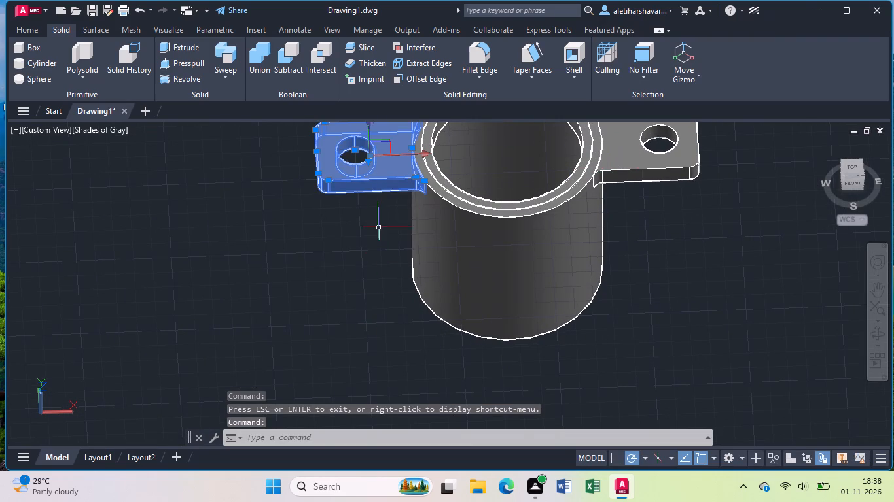
{"action": "type", "text": "co"}
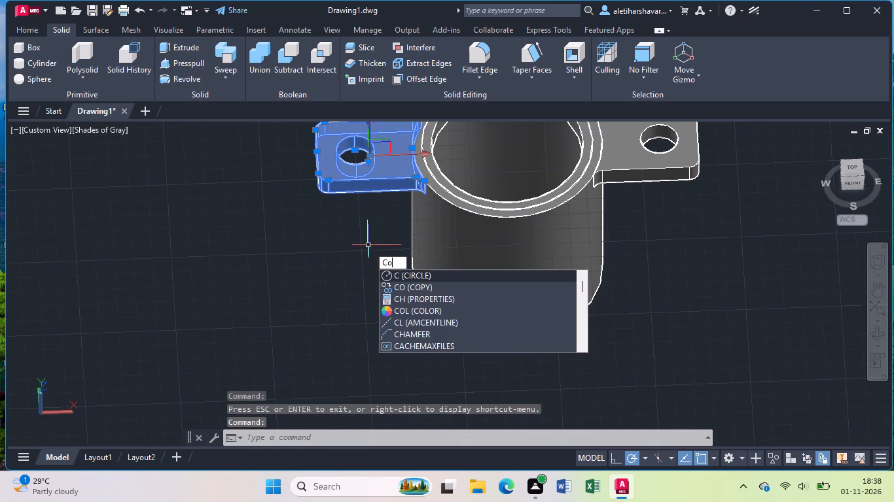
{"action": "key", "text": "Return"}
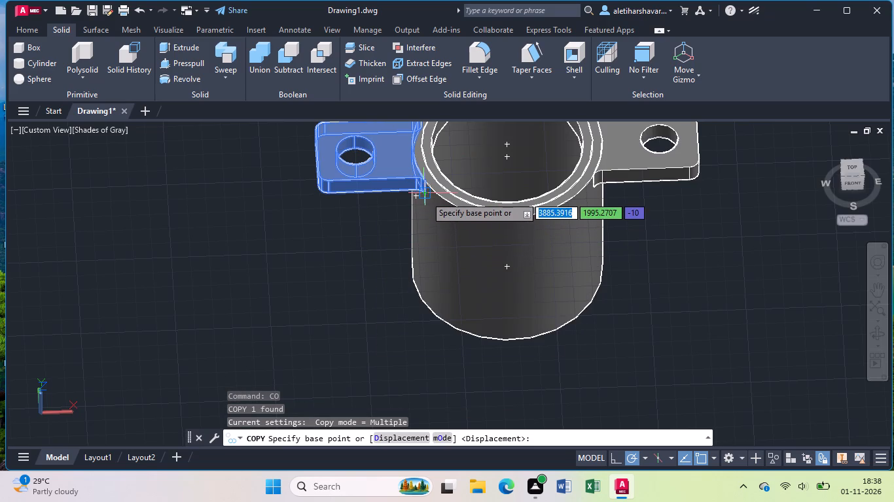
{"action": "left_click", "coordinate": [425, 196]}
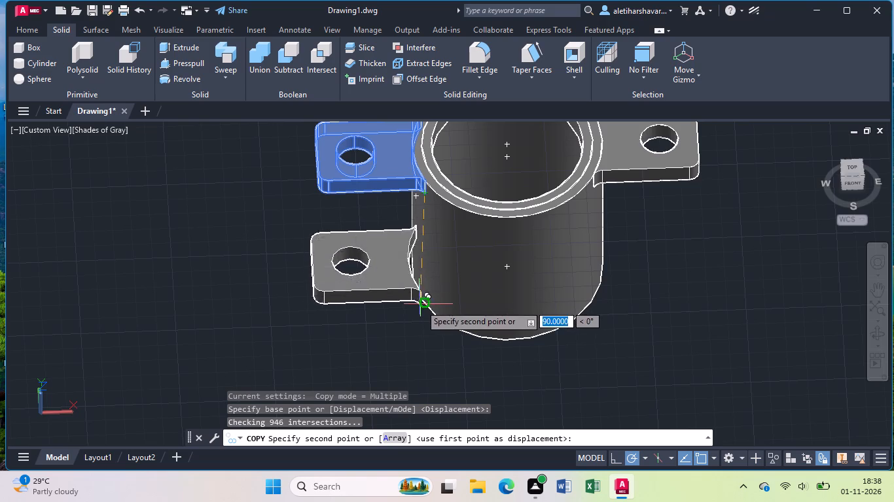
{"action": "left_click", "coordinate": [426, 308]}
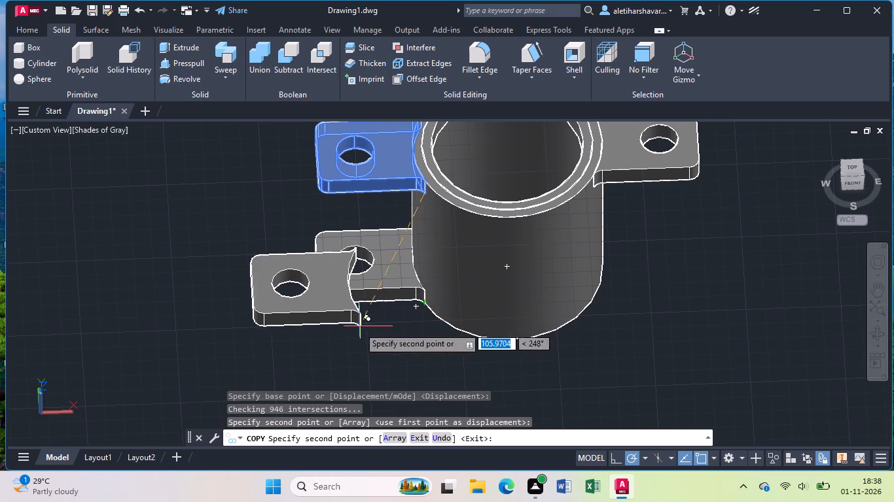
{"action": "key", "text": "Escape"}
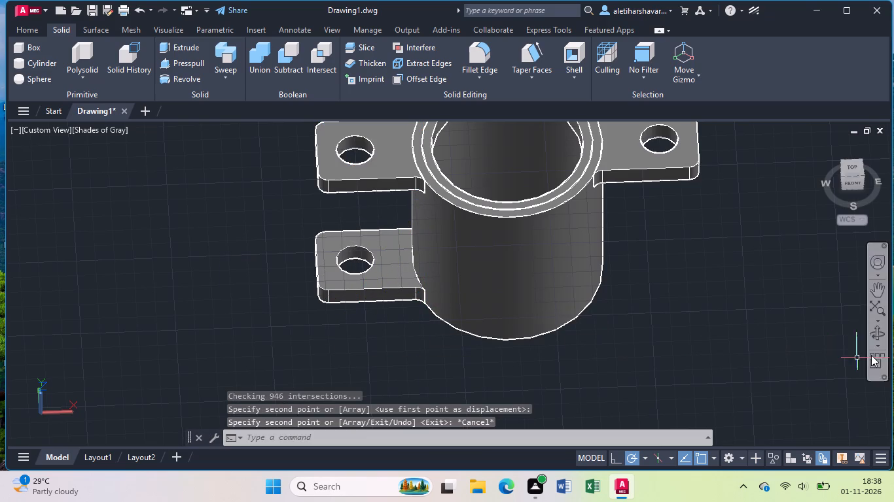
Copy the right flange straight down by 90, from its lower inner corner to the bottom end of the cylindrical body.
{"action": "left_click", "coordinate": [871, 334]}
{"action": "left_click", "coordinate": [696, 367]}
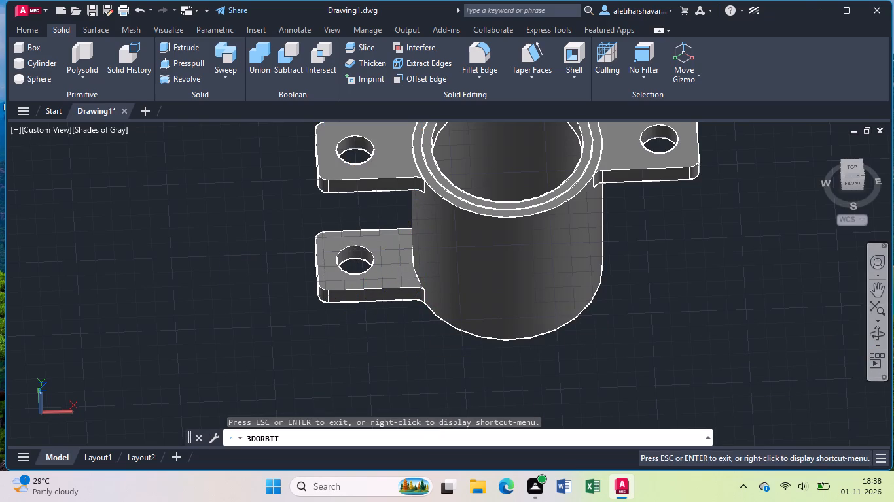
{"action": "key", "text": "Escape"}
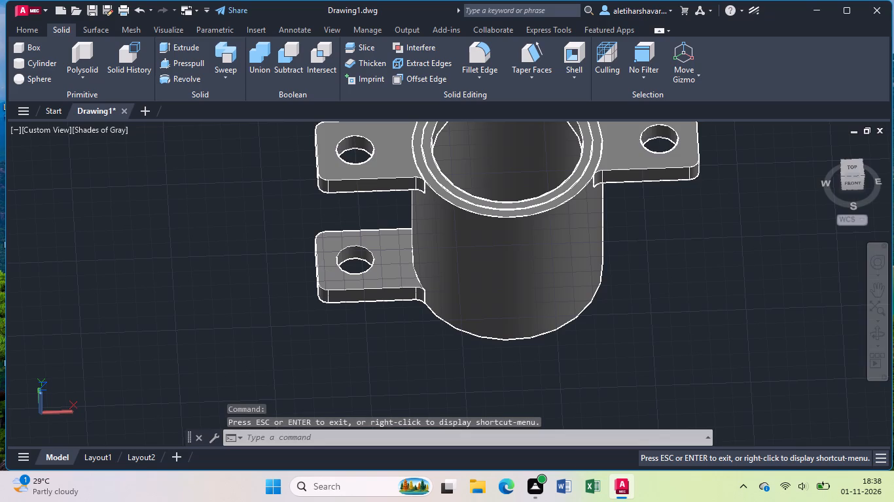
{"action": "left_click", "coordinate": [647, 166]}
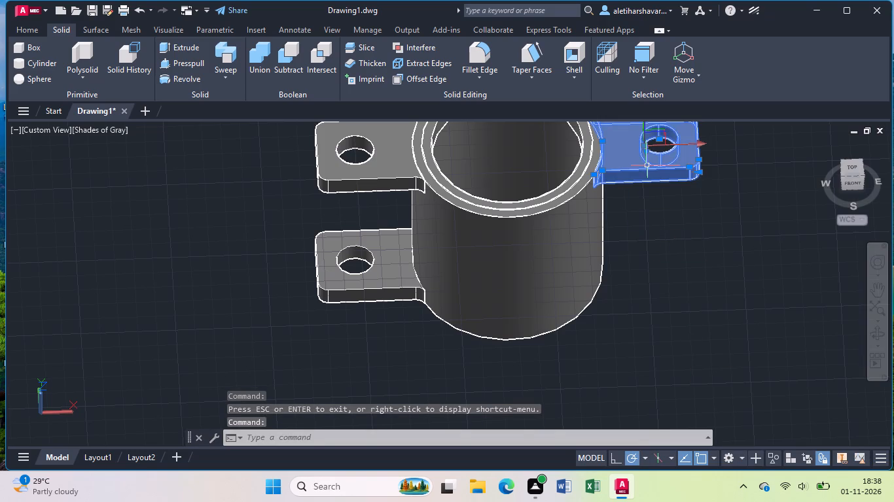
{"action": "type", "text": "co"}
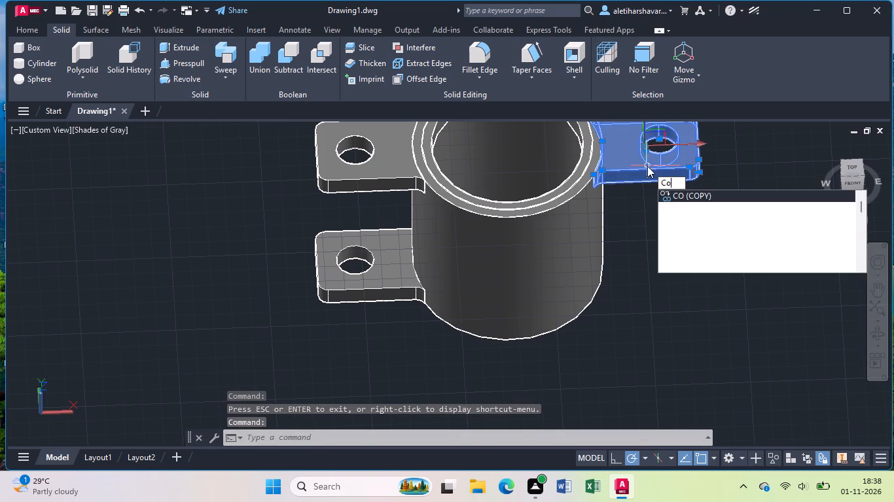
{"action": "key", "text": "Return"}
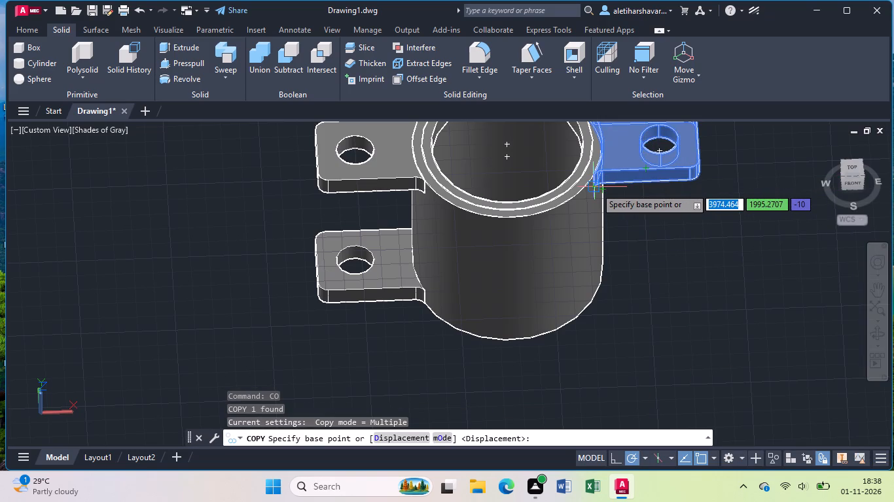
{"action": "left_click", "coordinate": [596, 188]}
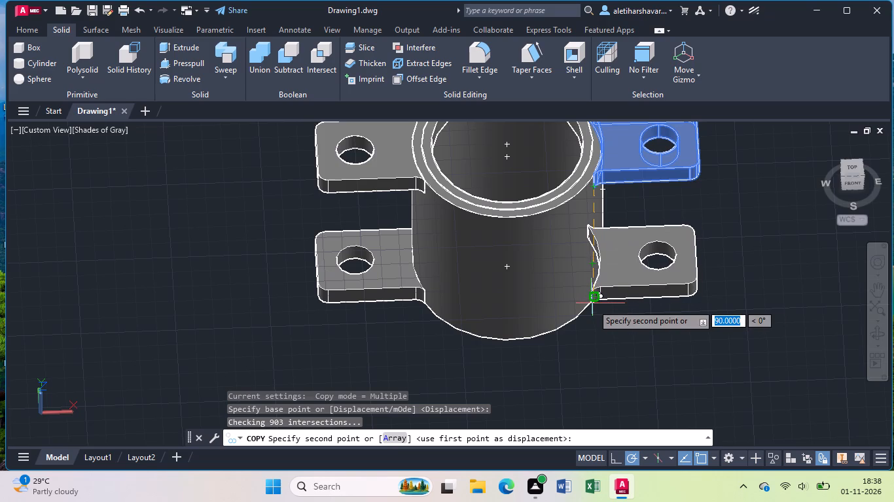
{"action": "left_click", "coordinate": [592, 304]}
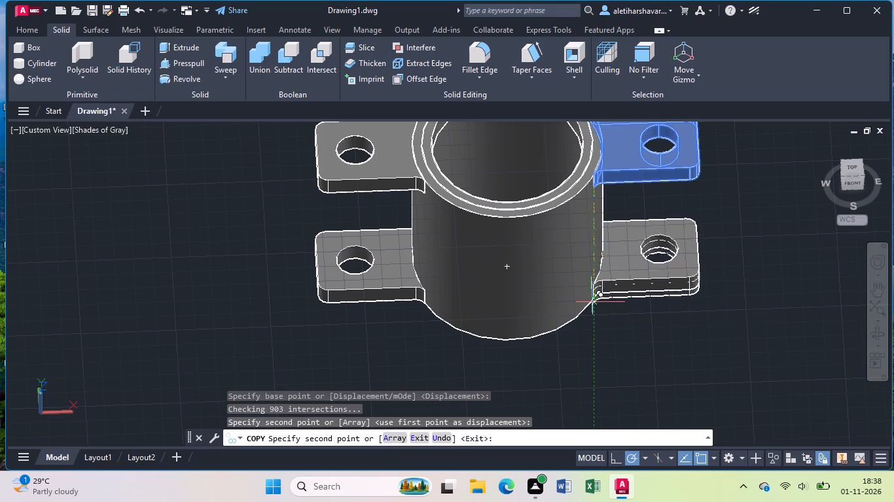
{"action": "key", "text": "Escape"}
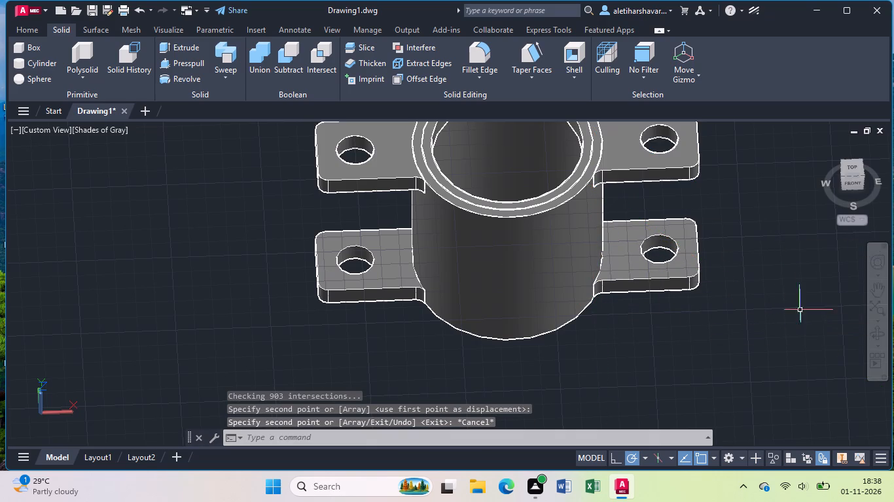
Examine the clamp from below, behind, the front and above, checking the four flanges, the body and the inner ring.
{"action": "left_click", "coordinate": [871, 335]}
{"action": "left_click_drag", "start_coordinate": [723, 369], "coordinate": [724, 356]}
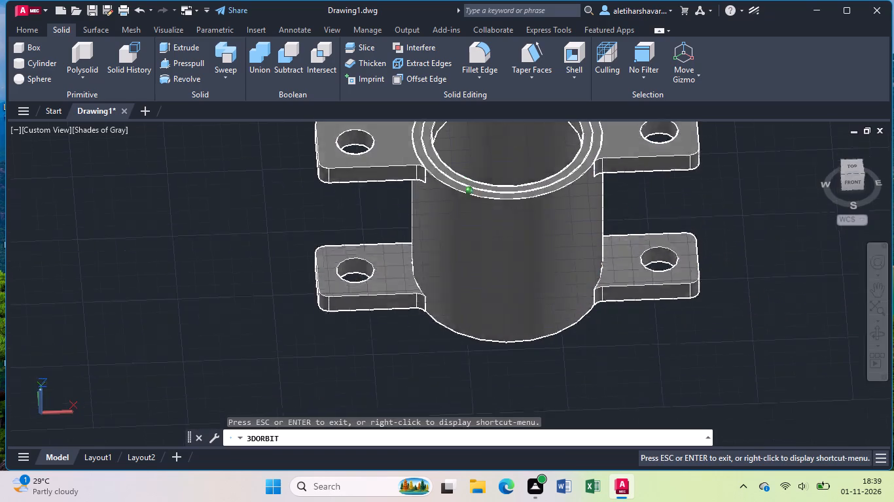
{"action": "left_click_drag", "start_coordinate": [724, 356], "coordinate": [788, 248]}
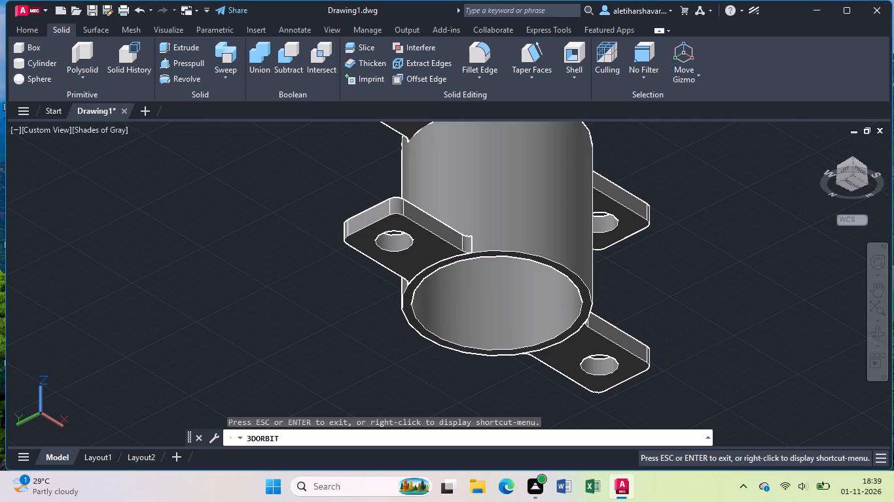
{"action": "left_click_drag", "start_coordinate": [671, 332], "coordinate": [851, 359]}
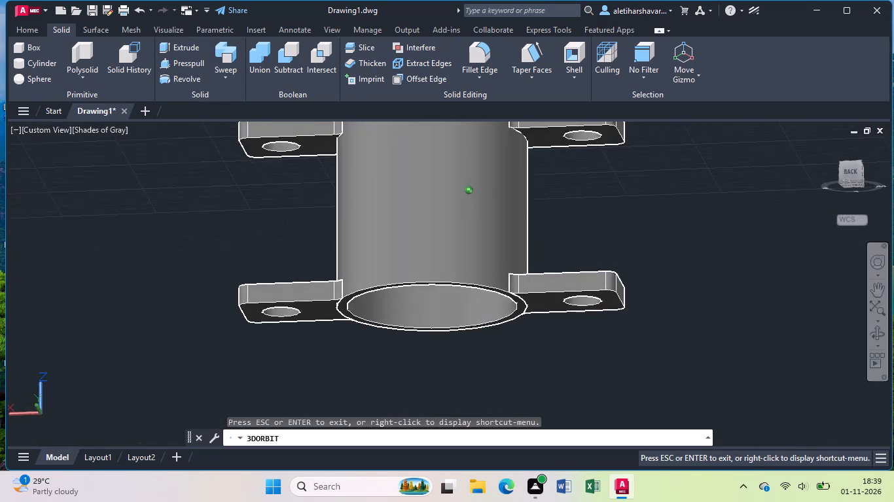
{"action": "left_click_drag", "start_coordinate": [851, 359], "coordinate": [810, 332]}
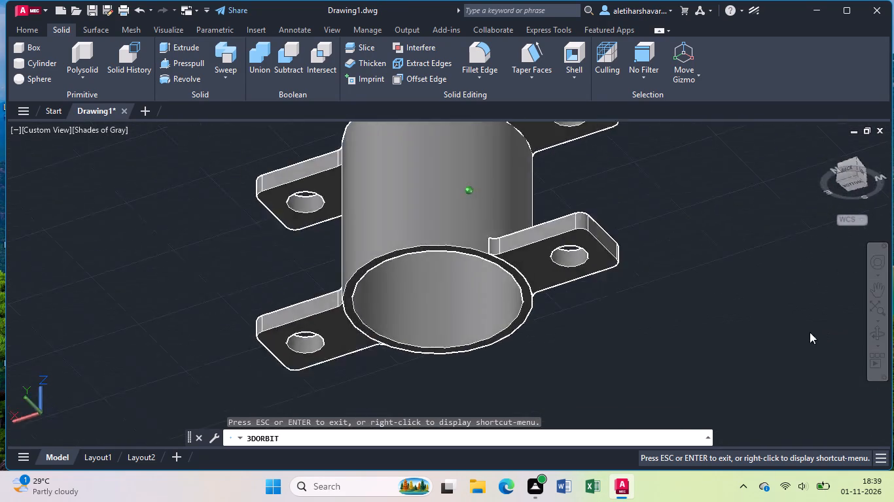
{"action": "left_click_drag", "start_coordinate": [810, 332], "coordinate": [611, 389]}
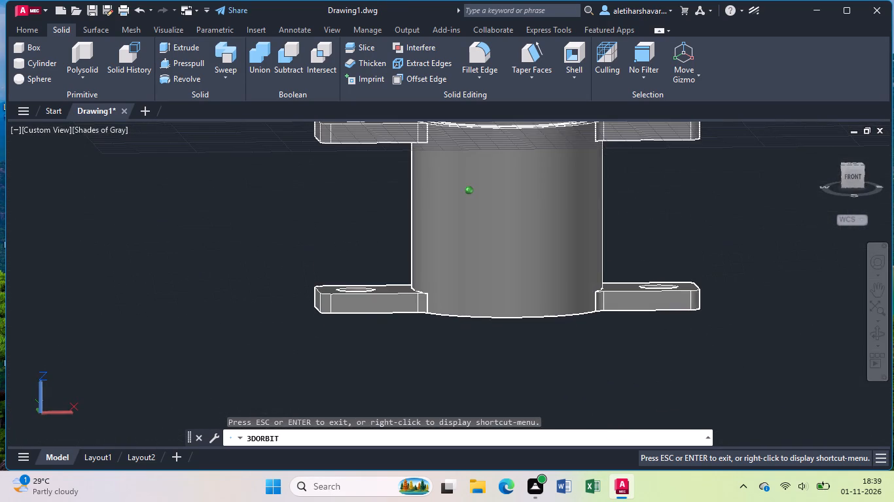
{"action": "left_click_drag", "start_coordinate": [682, 314], "coordinate": [662, 371]}
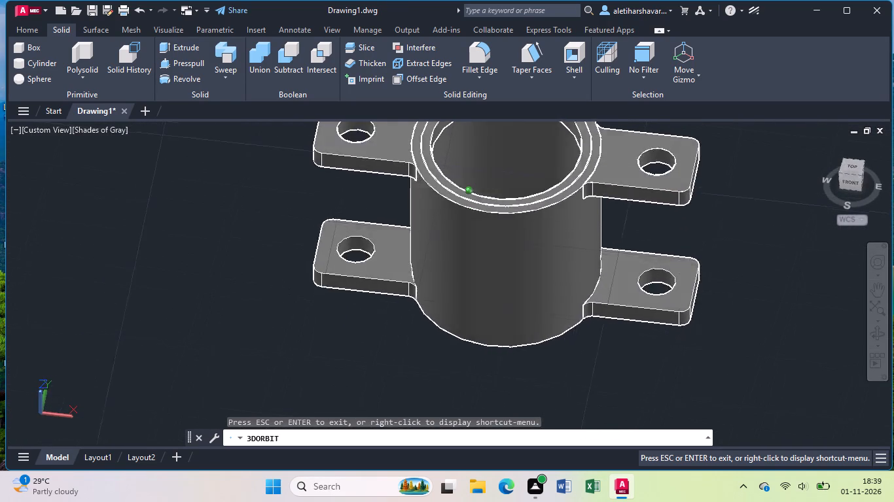
{"action": "left_click_drag", "start_coordinate": [662, 371], "coordinate": [671, 369]}
{"action": "middle_click_drag", "start_coordinate": [670, 333], "coordinate": [688, 402]}
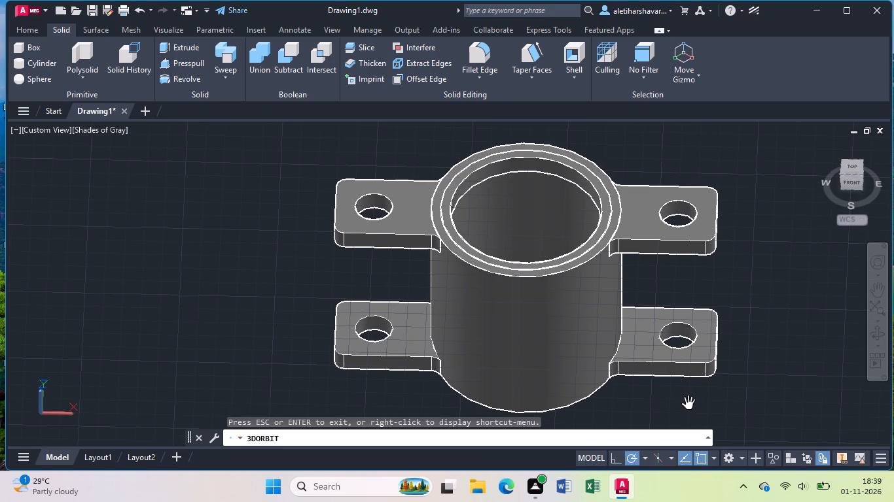
{"action": "key", "text": "Escape"}
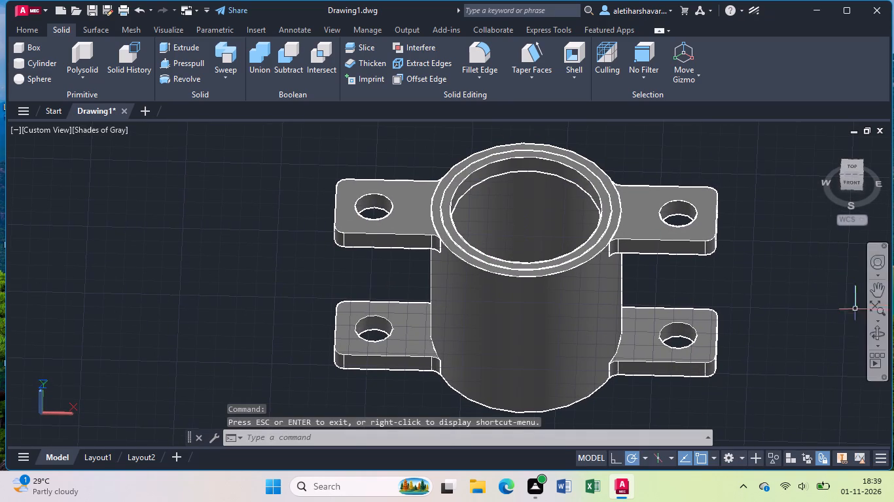
{"action": "left_click", "coordinate": [873, 333]}
{"action": "left_click_drag", "start_coordinate": [785, 338], "coordinate": [785, 309]}
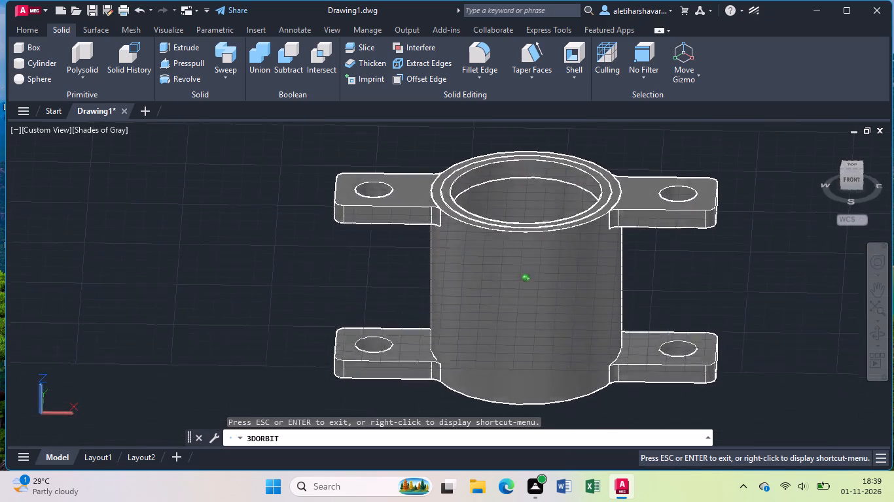
{"action": "left_click_drag", "start_coordinate": [785, 309], "coordinate": [786, 327]}
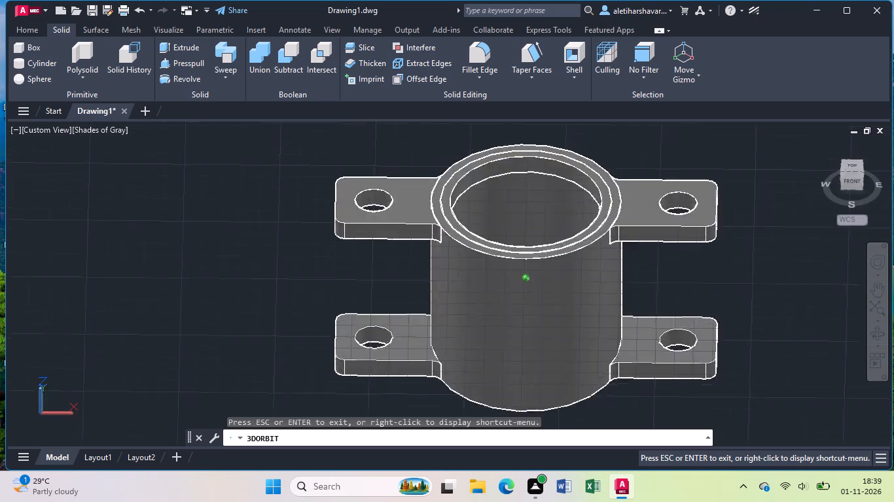
{"action": "left_click_drag", "start_coordinate": [786, 327], "coordinate": [794, 381]}
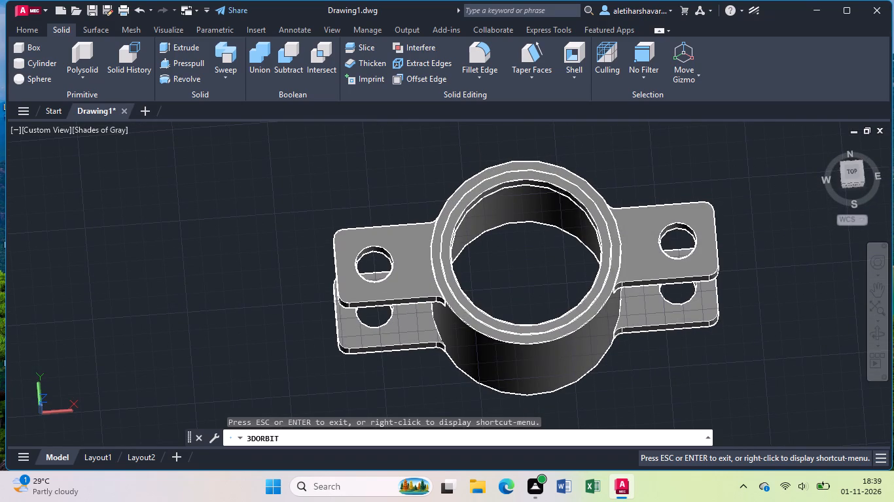
{"action": "key", "text": "Escape"}
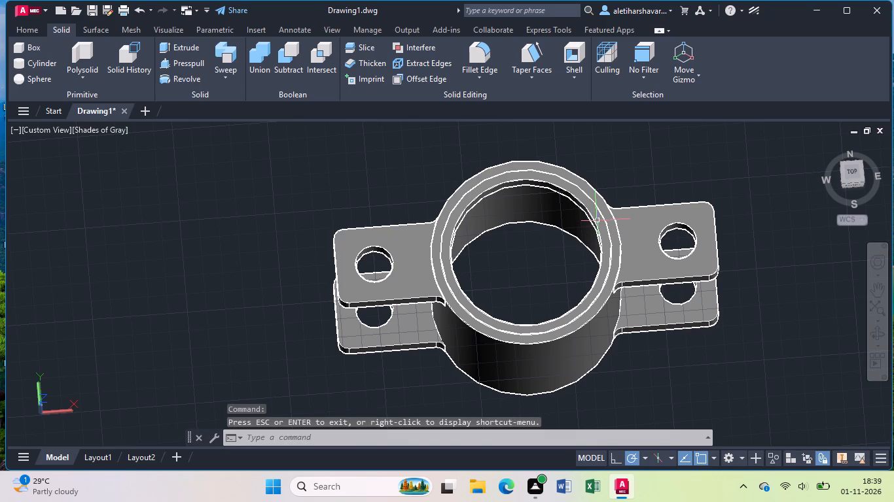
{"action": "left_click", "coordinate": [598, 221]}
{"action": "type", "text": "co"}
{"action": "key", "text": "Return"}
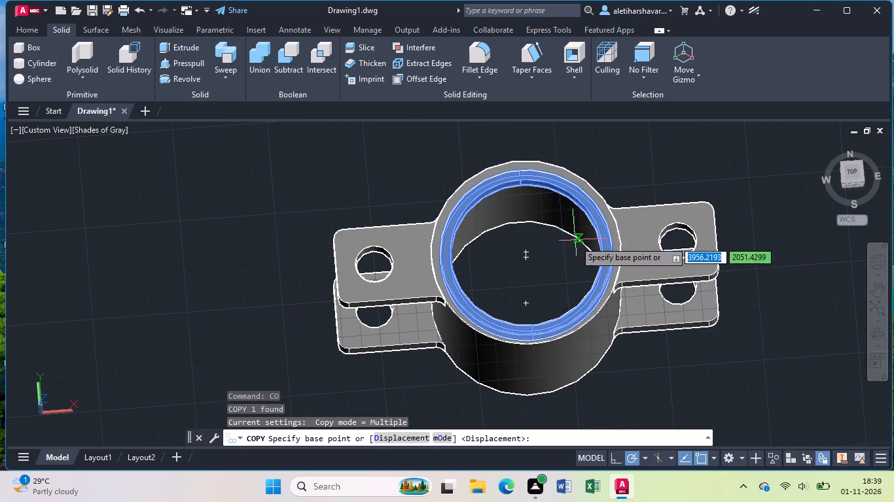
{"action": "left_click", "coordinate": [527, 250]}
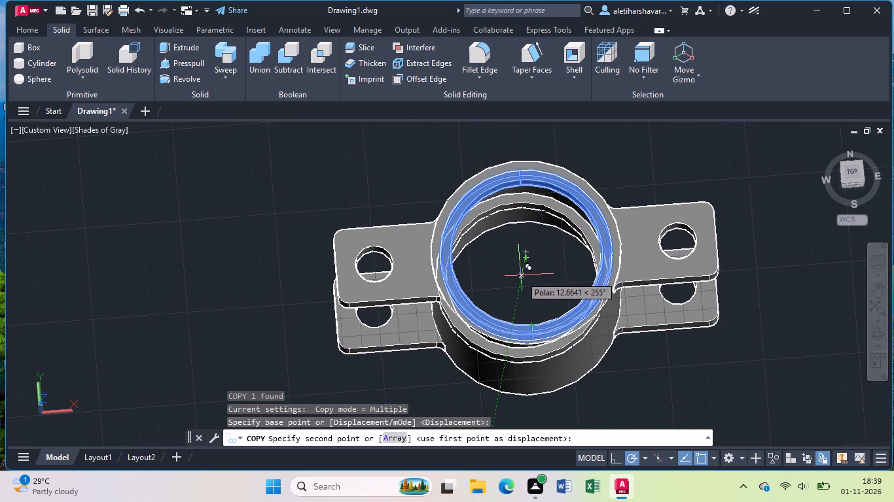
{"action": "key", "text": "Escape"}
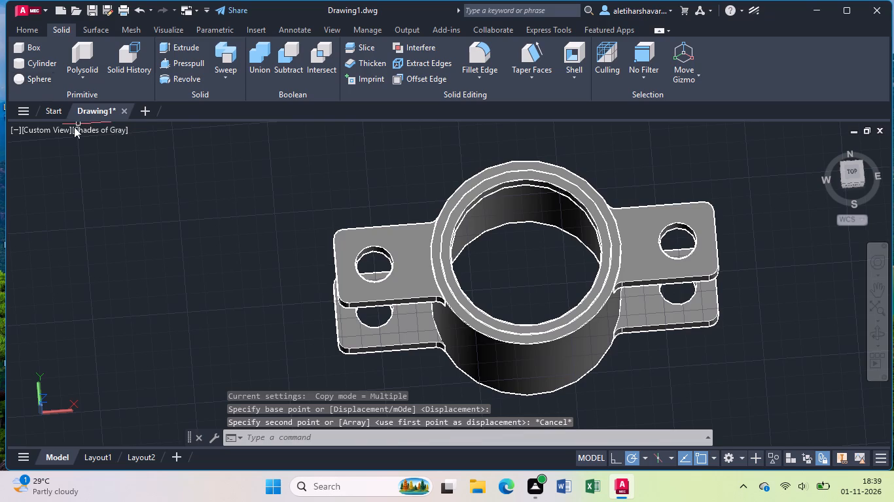
Copy the inner ring from its upper inner edge to two points lower down, toward the bottom end of the cylindrical body.
{"action": "left_click", "coordinate": [60, 129]}
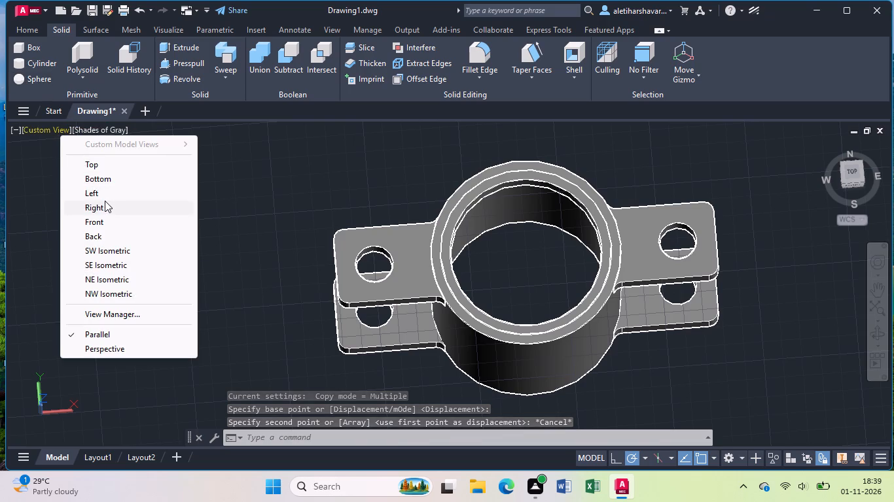
{"action": "left_click", "coordinate": [105, 196]}
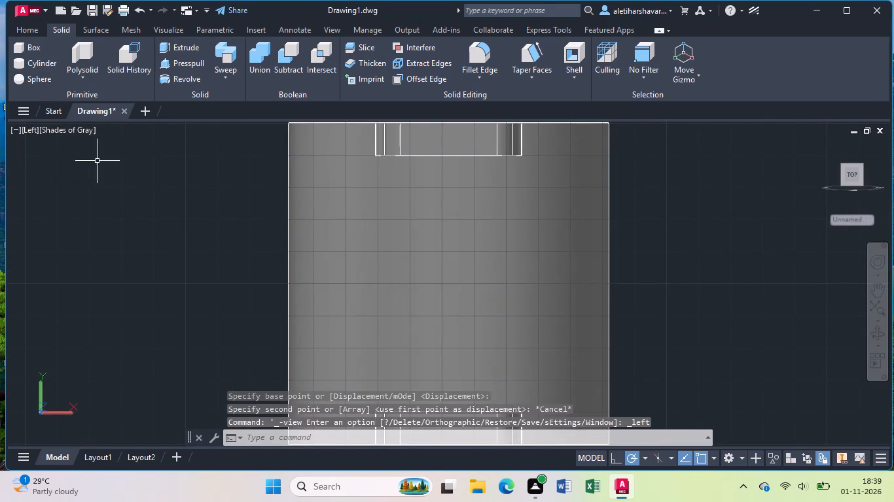
{"action": "left_click", "coordinate": [35, 127]}
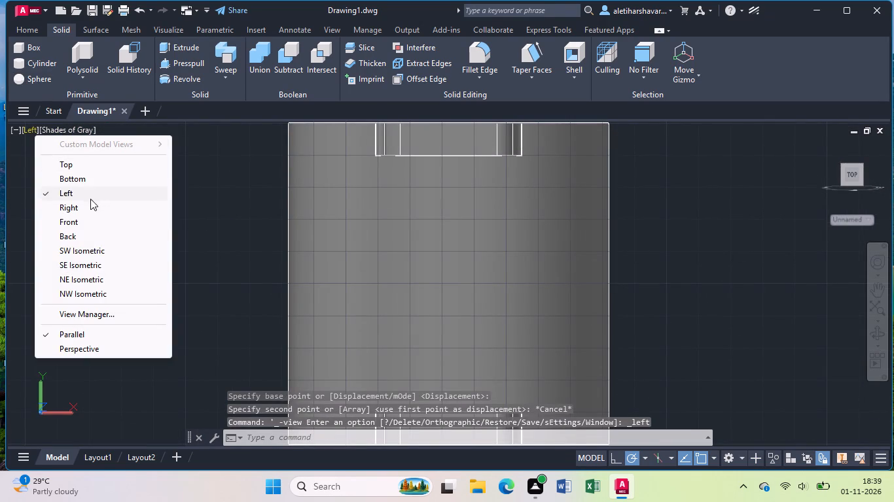
{"action": "left_click", "coordinate": [79, 223]}
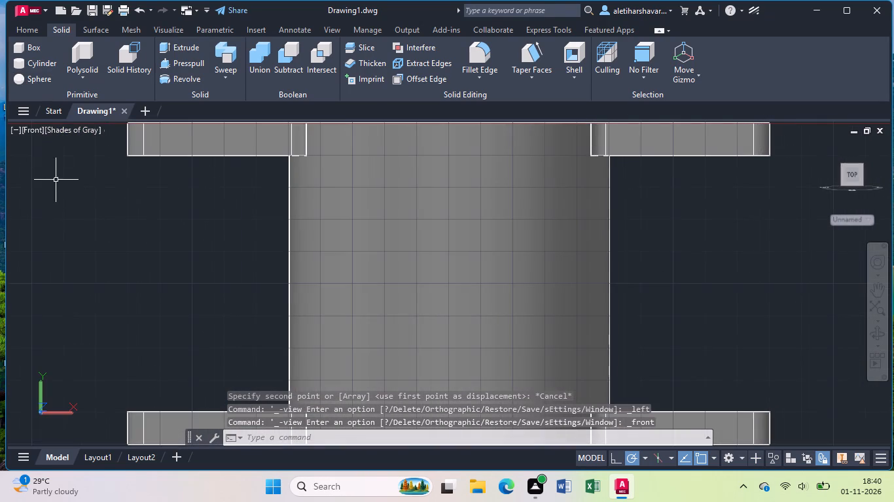
{"action": "left_click", "coordinate": [31, 131]}
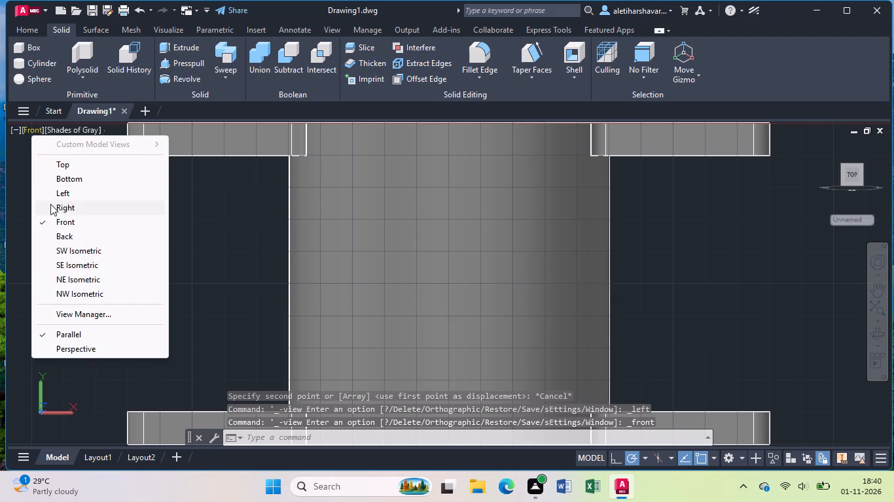
{"action": "left_click", "coordinate": [71, 250]}
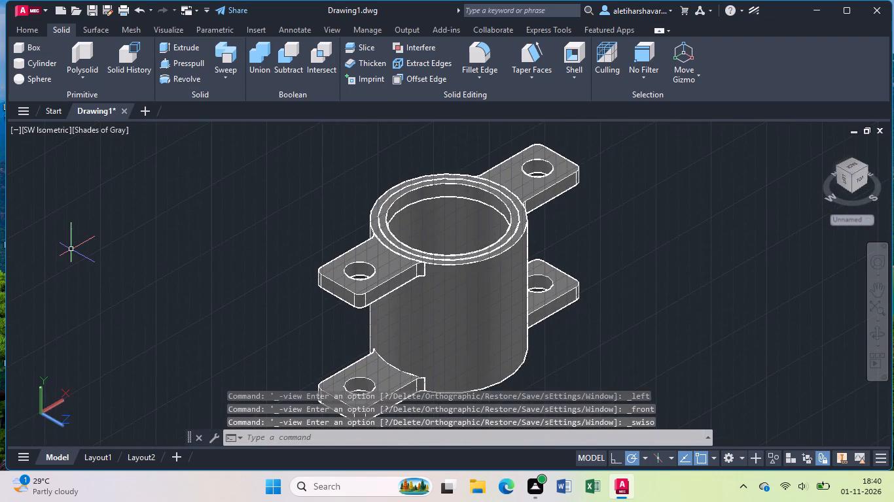
{"action": "left_click", "coordinate": [27, 130]}
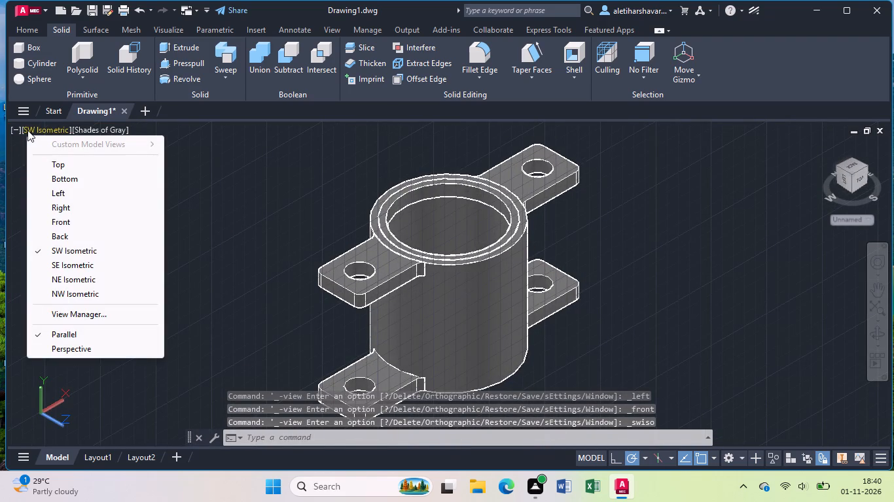
{"action": "left_click", "coordinate": [70, 270]}
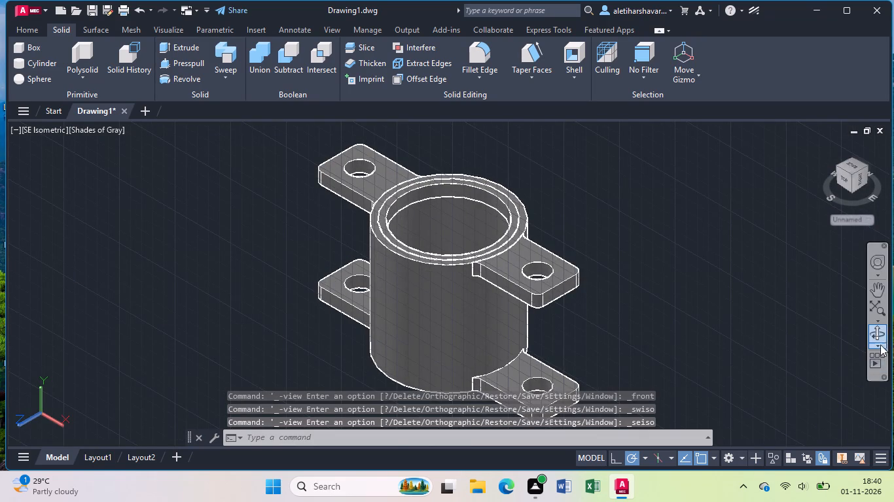
{"action": "left_click", "coordinate": [880, 333]}
{"action": "left_click_drag", "start_coordinate": [656, 277], "coordinate": [658, 323]}
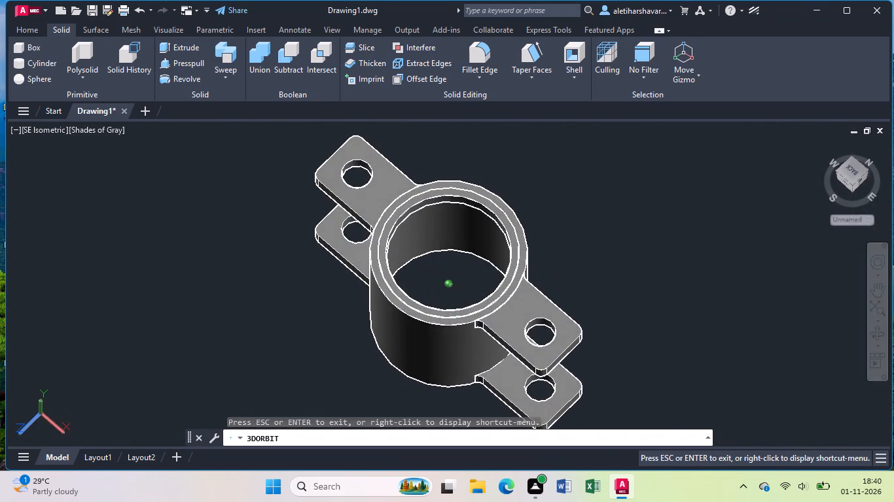
{"action": "left_click_drag", "start_coordinate": [658, 323], "coordinate": [660, 333]}
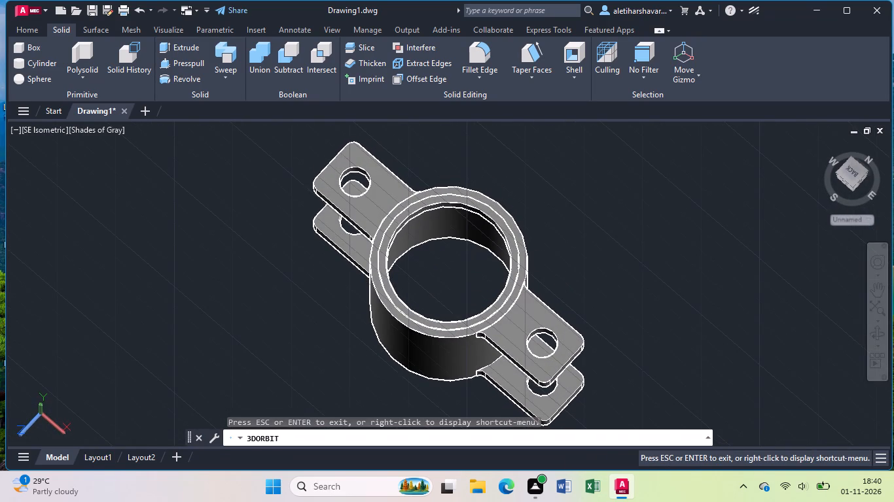
{"action": "key", "text": "Escape"}
{"action": "left_click", "coordinate": [433, 201]}
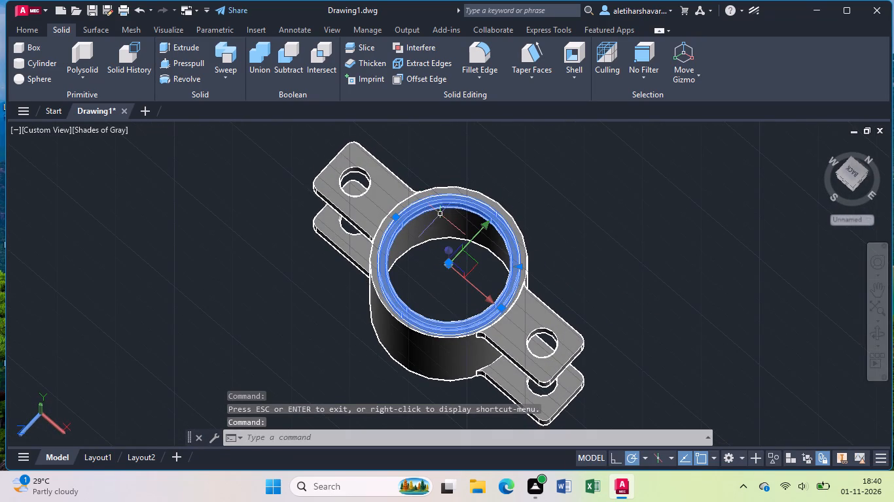
{"action": "type", "text": "co"}
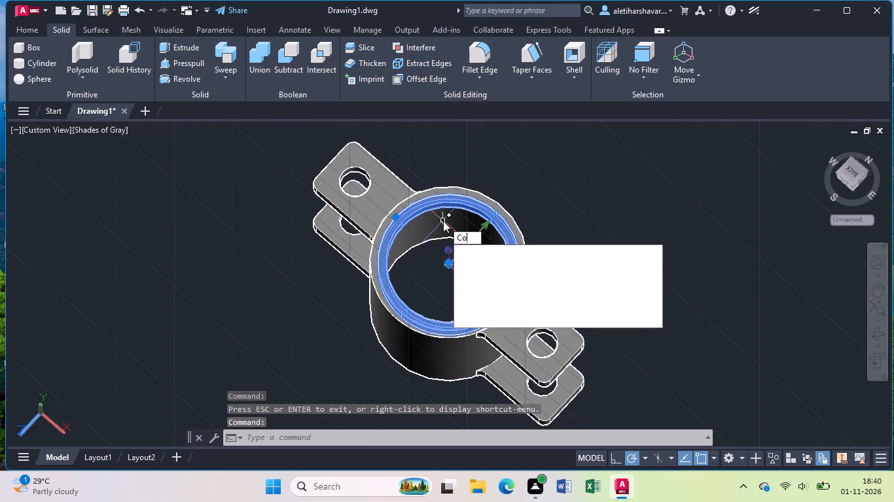
{"action": "key", "text": "Return"}
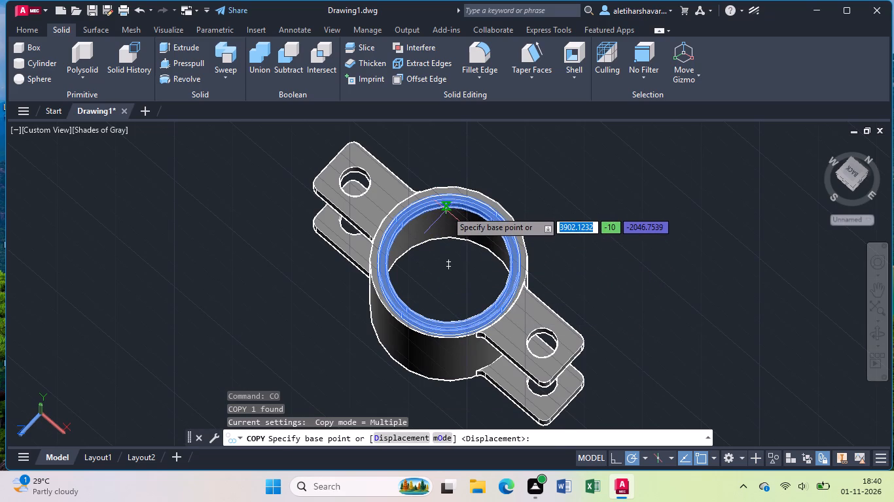
{"action": "left_click", "coordinate": [446, 210]}
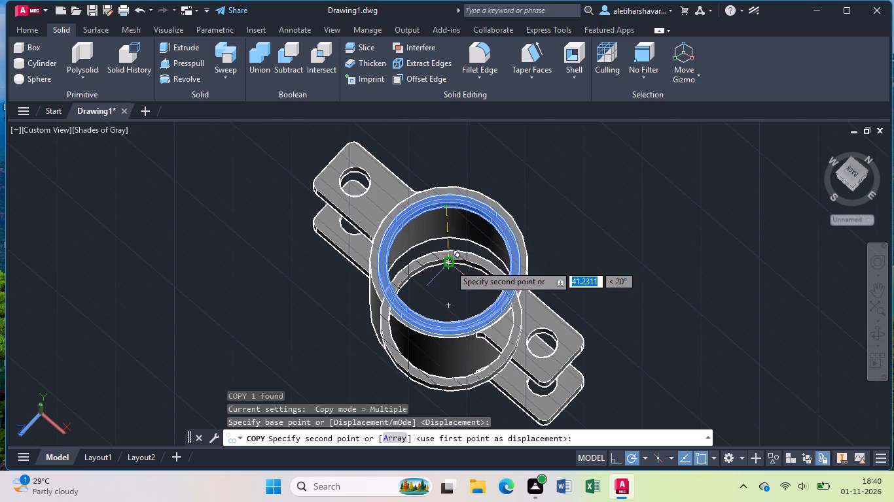
{"action": "left_click", "coordinate": [449, 250]}
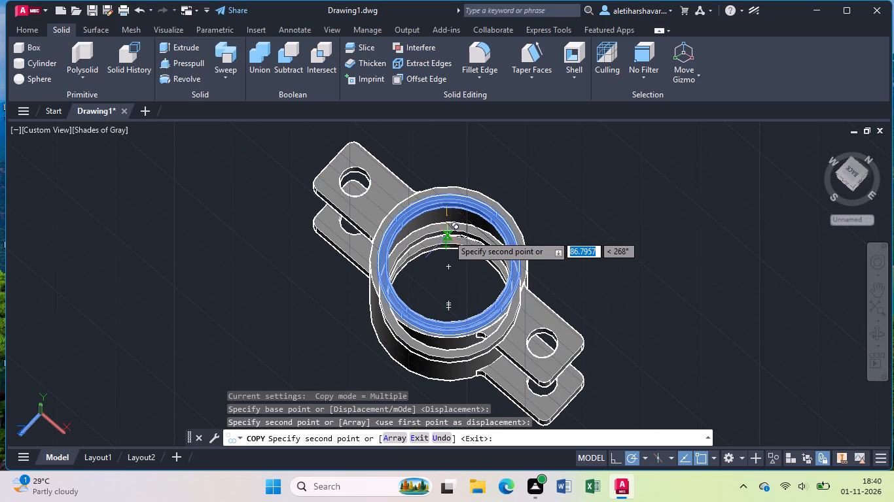
{"action": "left_click", "coordinate": [448, 235]}
{"action": "key", "text": "Escape"}
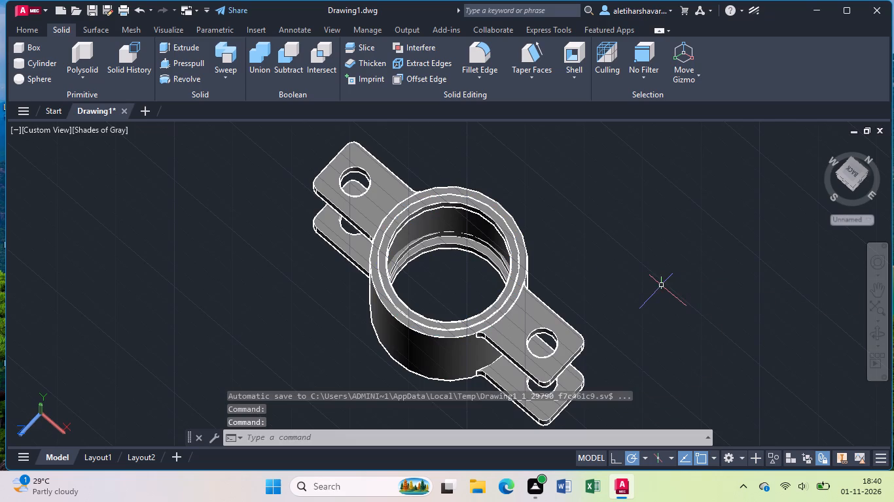
Move the ring copy protruding below the body's bottom end upward along the body's axis into the cylinder.
{"action": "left_click", "coordinate": [873, 331]}
{"action": "left_click_drag", "start_coordinate": [734, 339], "coordinate": [728, 327]}
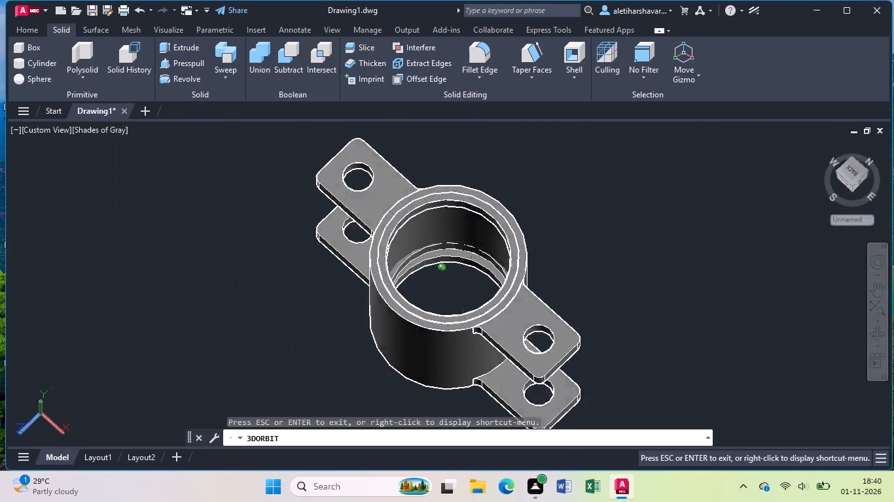
{"action": "left_click_drag", "start_coordinate": [728, 327], "coordinate": [639, 205]}
{"action": "left_click_drag", "start_coordinate": [614, 328], "coordinate": [613, 337]}
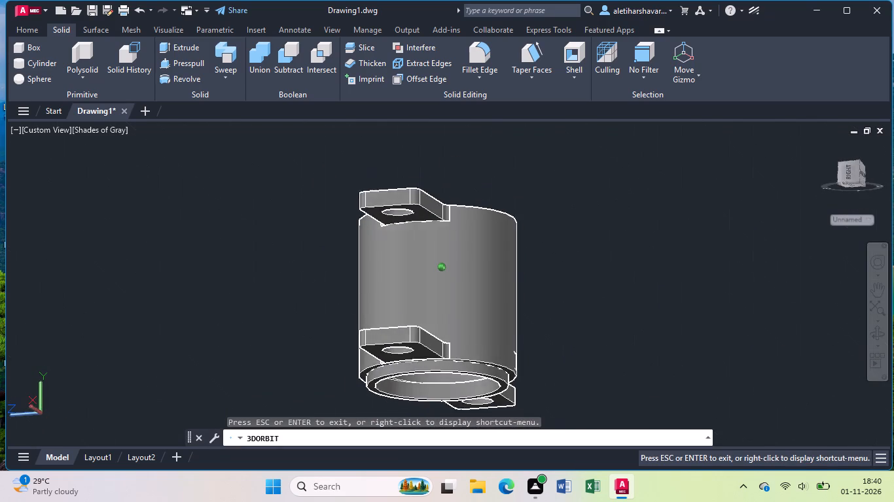
{"action": "left_click_drag", "start_coordinate": [613, 337], "coordinate": [557, 304]}
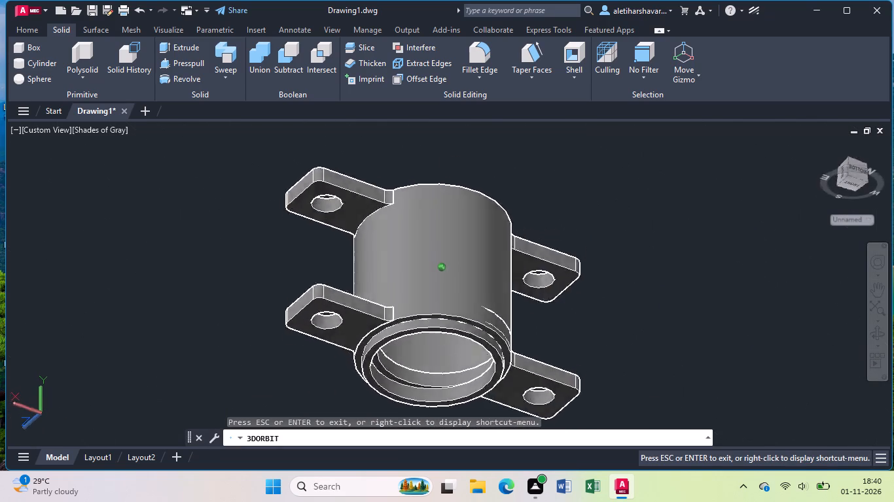
{"action": "left_click_drag", "start_coordinate": [557, 304], "coordinate": [594, 321]}
{"action": "key", "text": "Escape"}
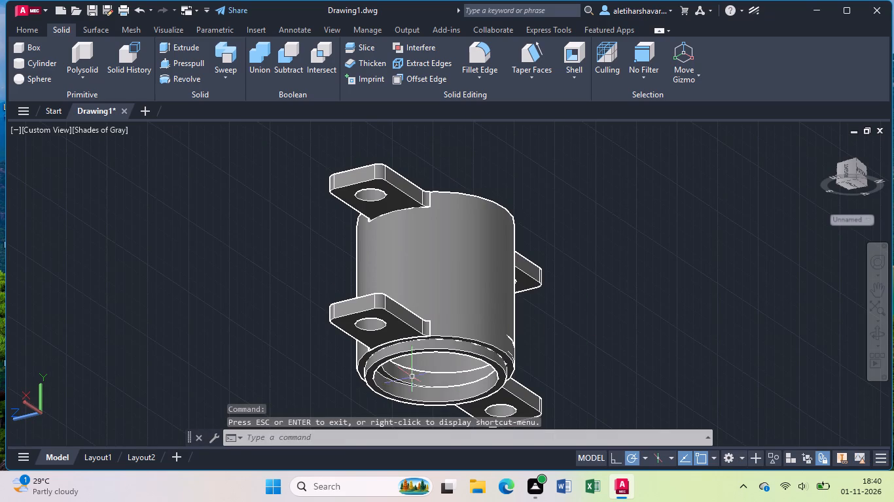
{"action": "left_click", "coordinate": [387, 395]}
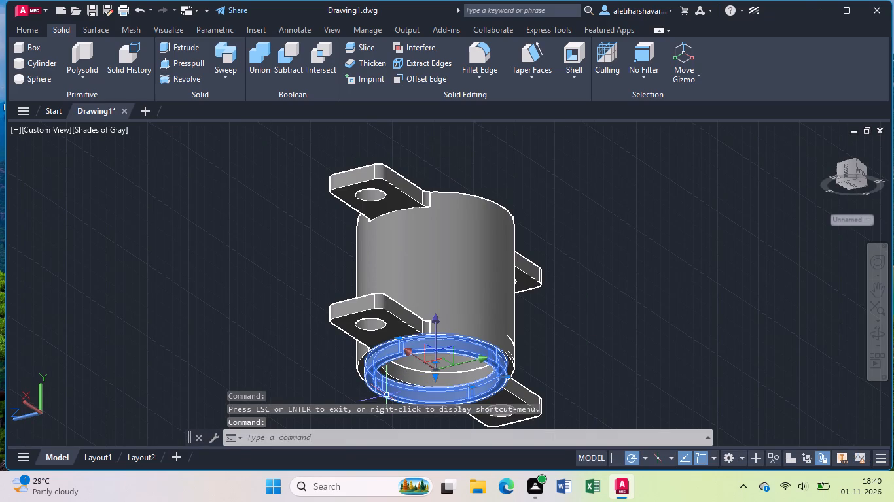
{"action": "left_click_drag", "start_coordinate": [435, 320], "coordinate": [436, 369]}
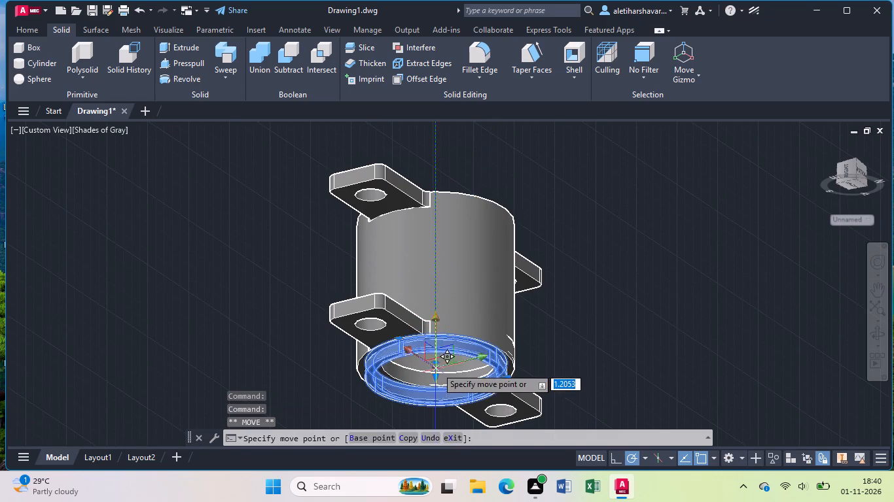
{"action": "left_click", "coordinate": [439, 341]}
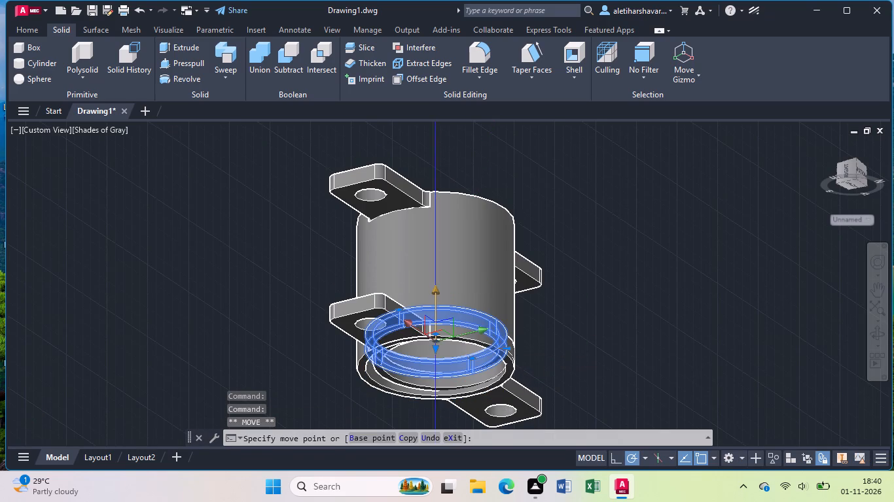
{"action": "key", "text": "Escape"}
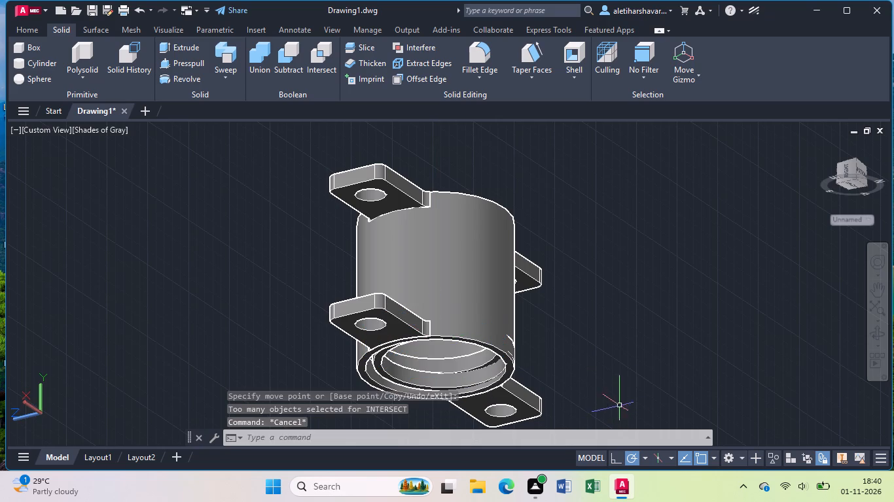
Delete the off-centre ring copy at the bottom end of the cylindrical body.
{"action": "left_click", "coordinate": [416, 371]}
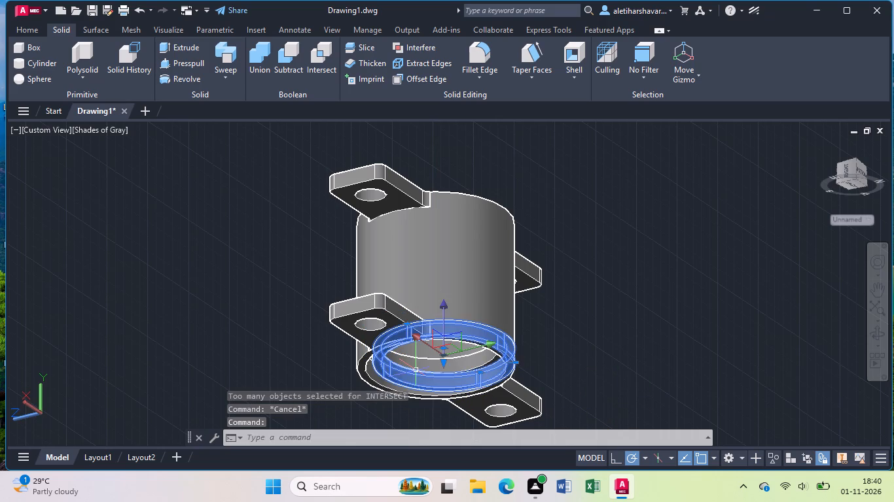
{"action": "key", "text": "Delete"}
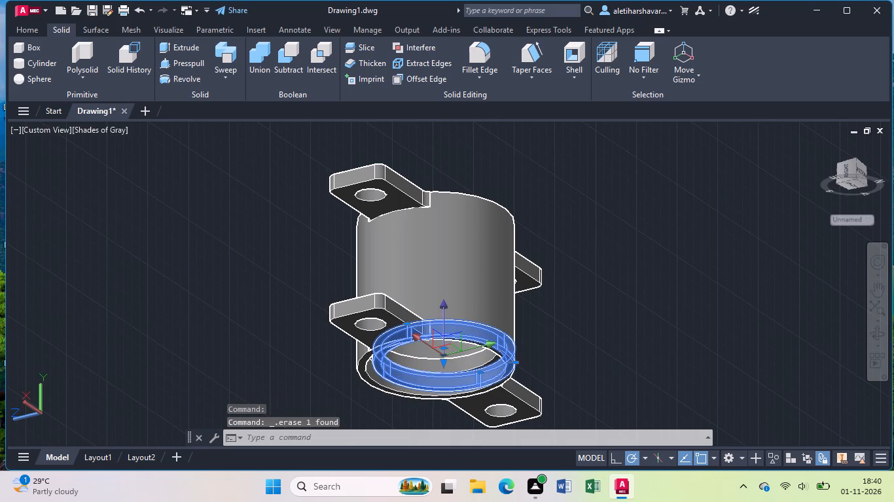
Set the height of the remaining lower ring copy to 10.
{"action": "left_click", "coordinate": [418, 373]}
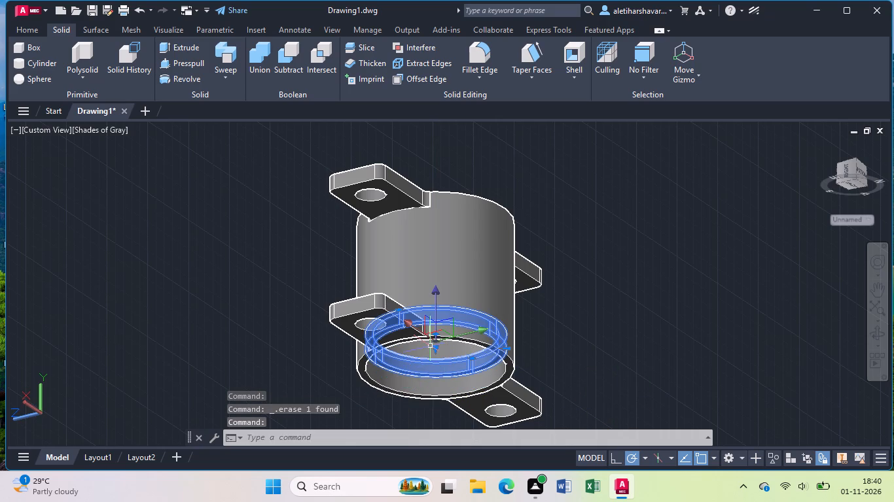
{"action": "left_click", "coordinate": [435, 350]}
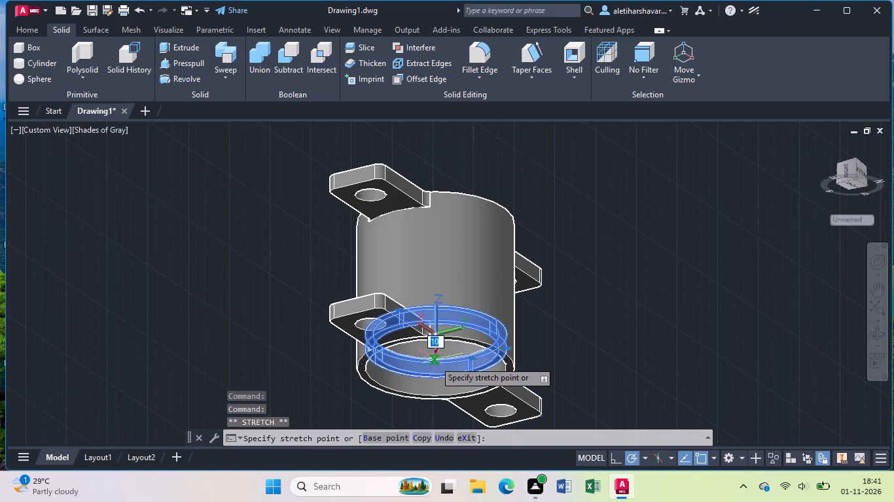
{"action": "key", "text": "1"}
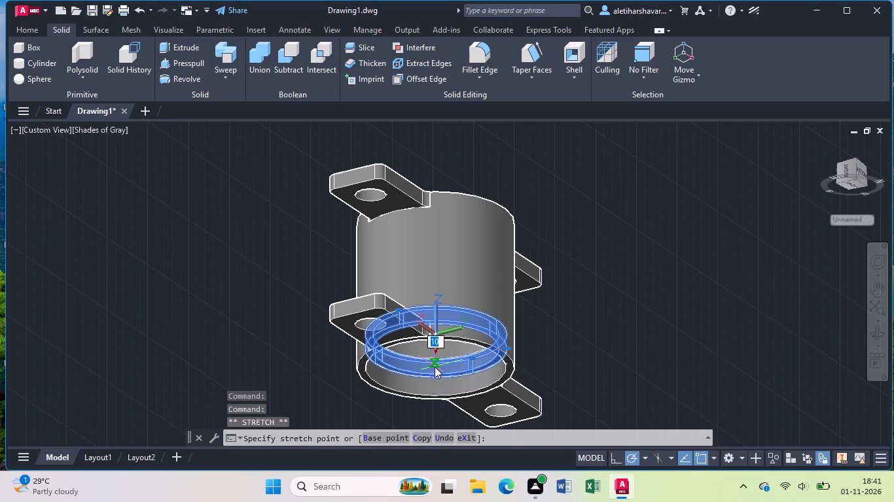
{"action": "key", "text": "0"}
{"action": "key", "text": "Return"}
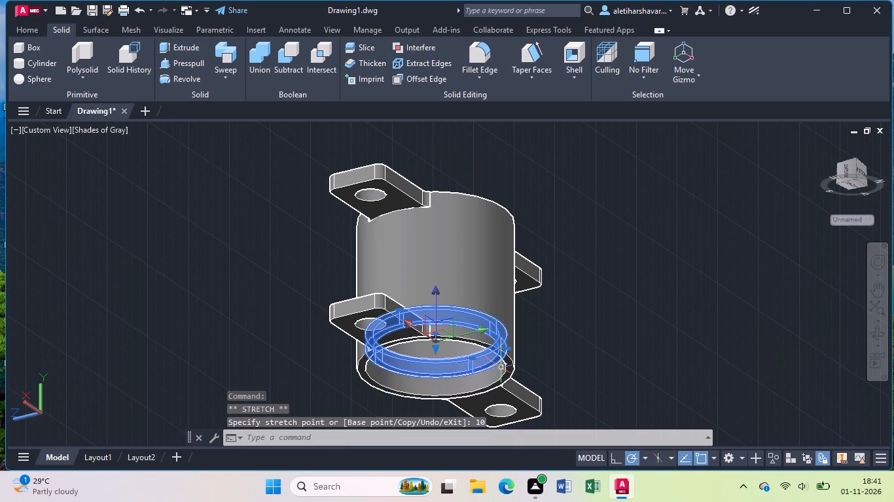
Move the lower ring copy down by 10 along the body's axis toward the bottom end.
{"action": "left_click_drag", "start_coordinate": [434, 291], "coordinate": [436, 341]}
{"action": "key", "text": "1"}
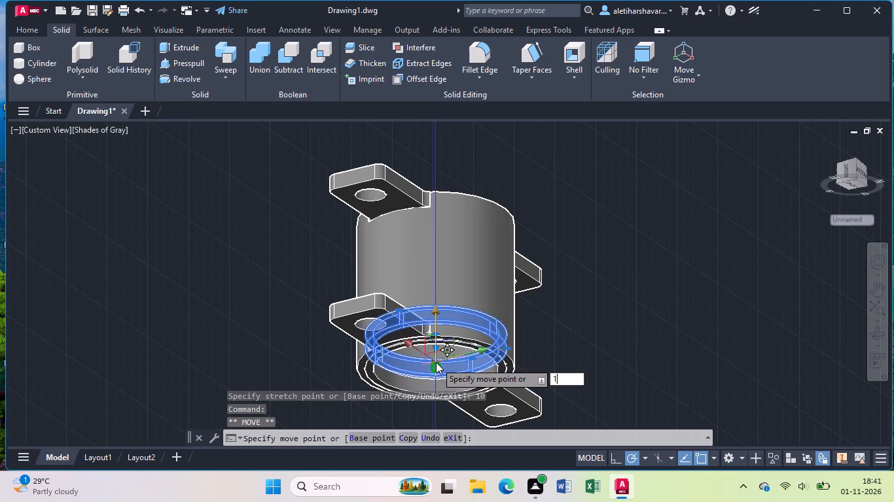
{"action": "key", "text": "0"}
{"action": "key", "text": "Return"}
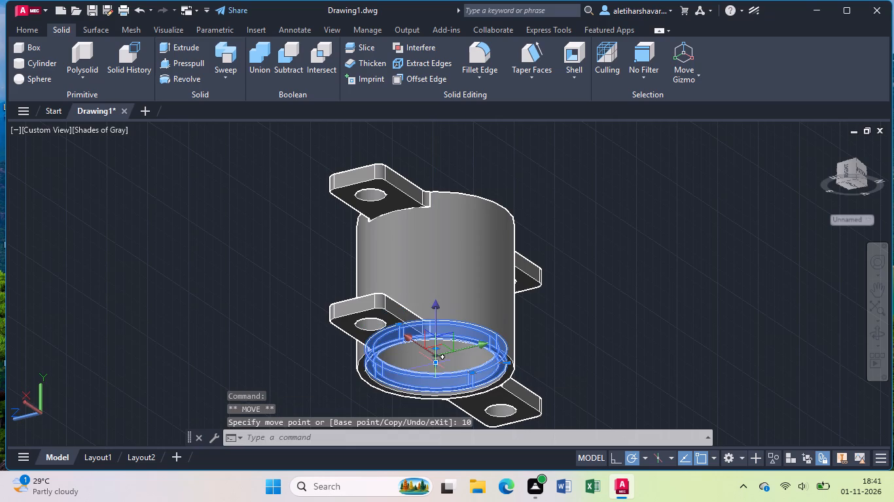
Move the lower ring down by 5 along the body's axis toward the bottom end.
{"action": "left_click_drag", "start_coordinate": [434, 309], "coordinate": [436, 356]}
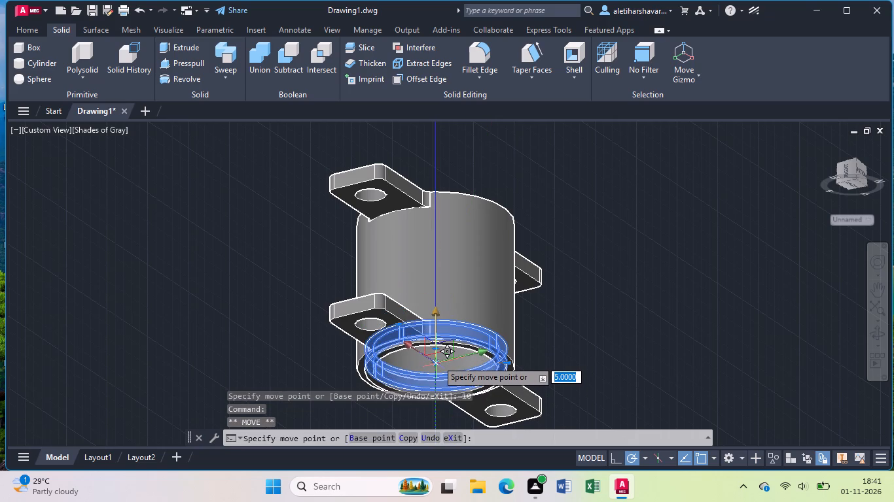
{"action": "key", "text": "5"}
{"action": "key", "text": "Return"}
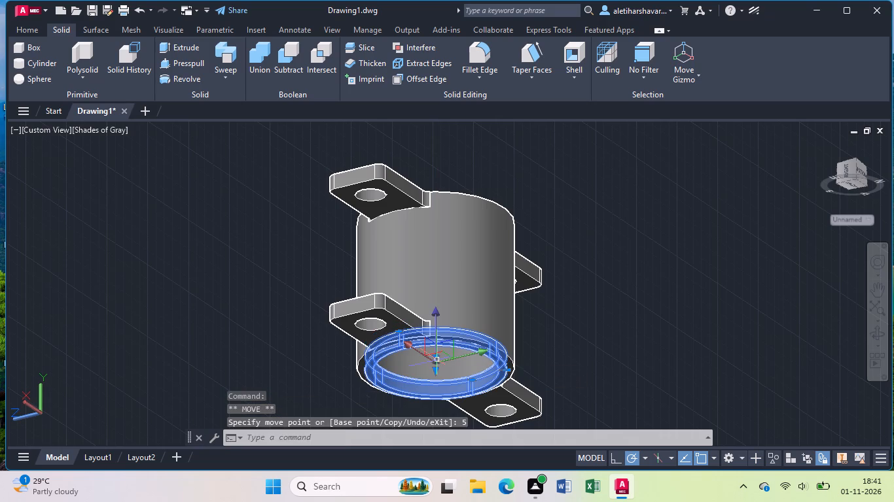
{"action": "key", "text": "Escape"}
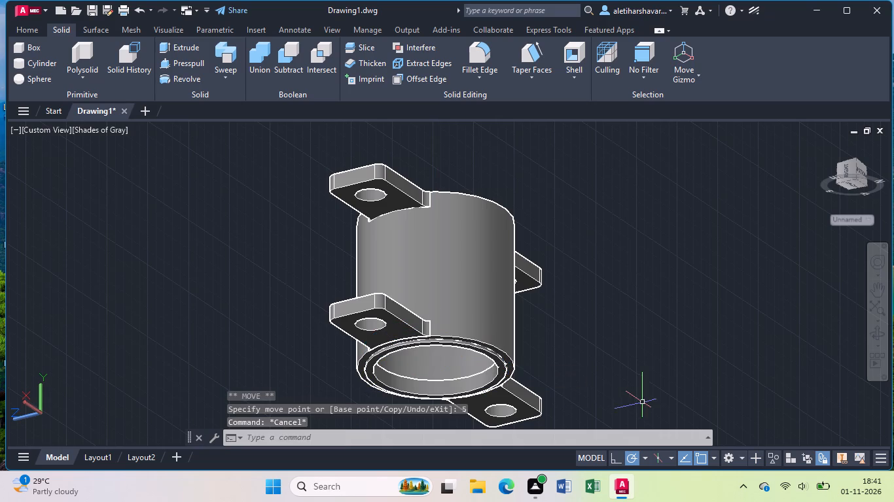
Reposition the lower ring freehand along the body's axis, shifting it down and back up to the cylinder's bottom end.
{"action": "left_click", "coordinate": [469, 350]}
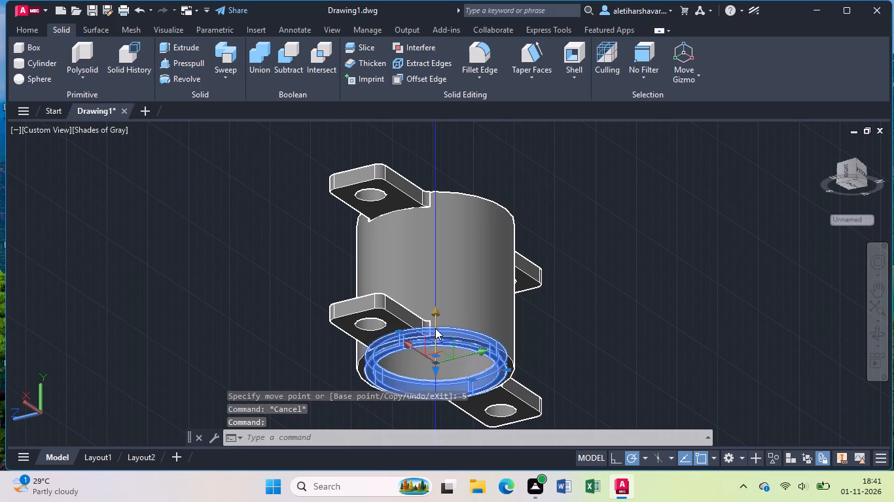
{"action": "left_click_drag", "start_coordinate": [435, 328], "coordinate": [436, 363]}
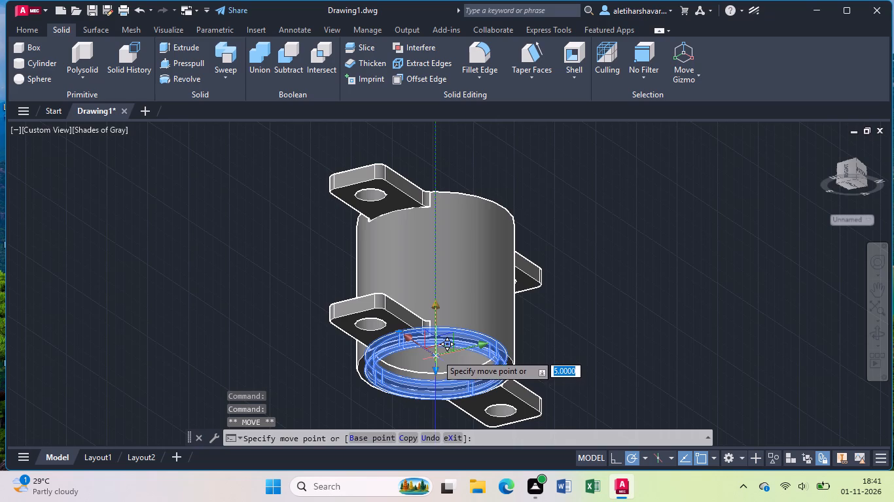
{"action": "left_click", "coordinate": [437, 350]}
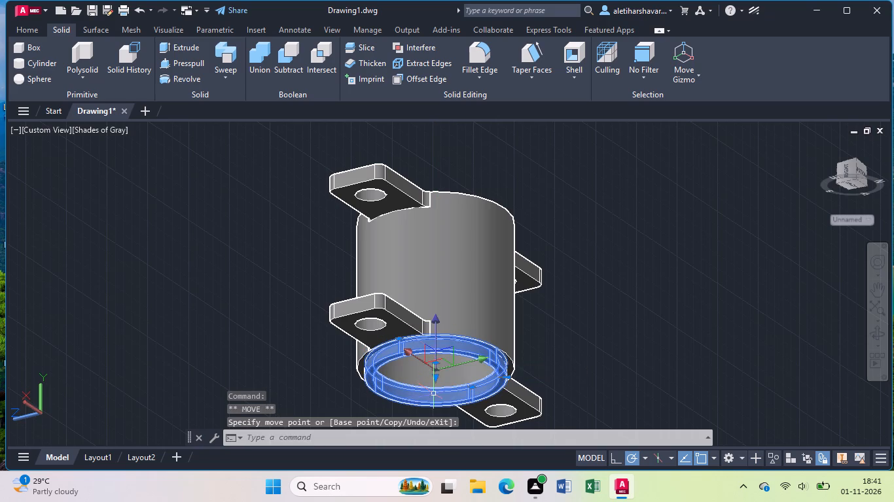
{"action": "left_click_drag", "start_coordinate": [435, 318], "coordinate": [436, 370]}
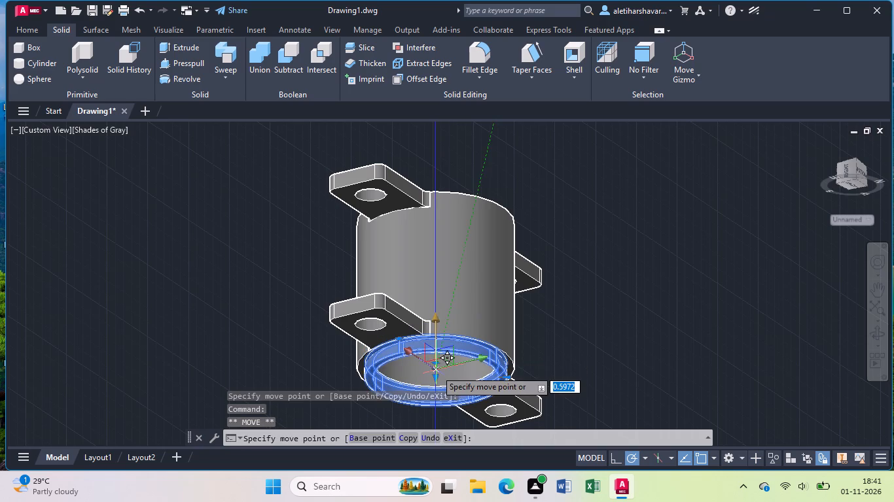
{"action": "left_click", "coordinate": [434, 329]}
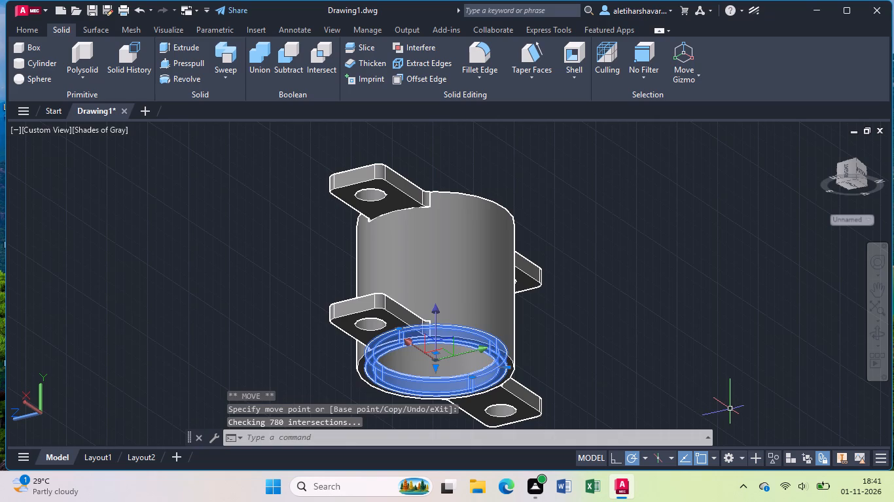
{"action": "key", "text": "Escape"}
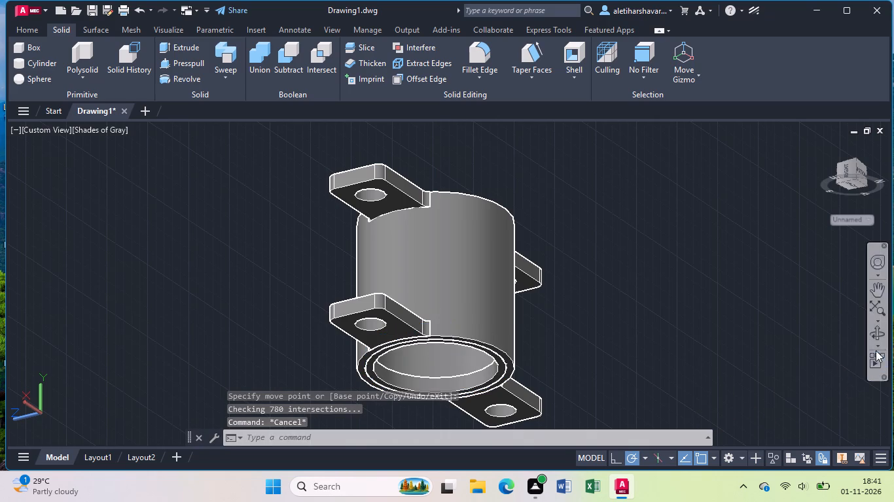
Examine the clamp's rings and flanges by orbiting, then from the Top and SW Isometric views.
{"action": "left_click", "coordinate": [872, 338]}
{"action": "left_click_drag", "start_coordinate": [584, 320], "coordinate": [587, 364]}
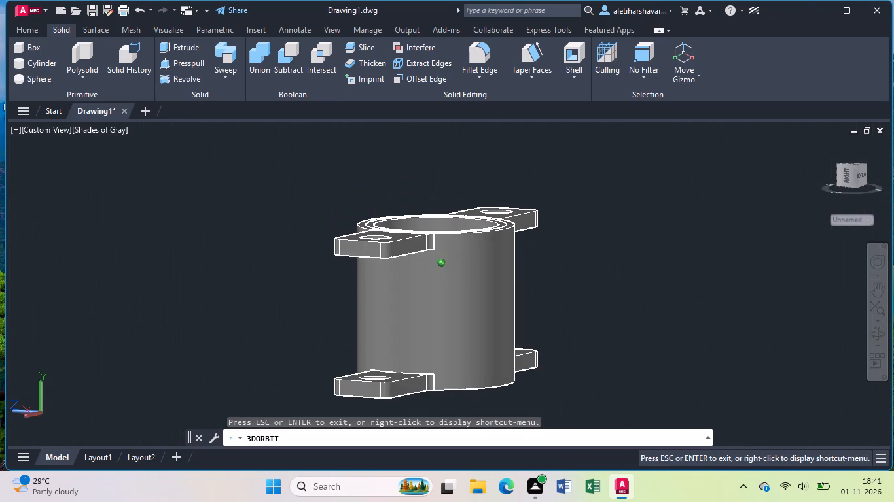
{"action": "left_click_drag", "start_coordinate": [587, 364], "coordinate": [717, 372]}
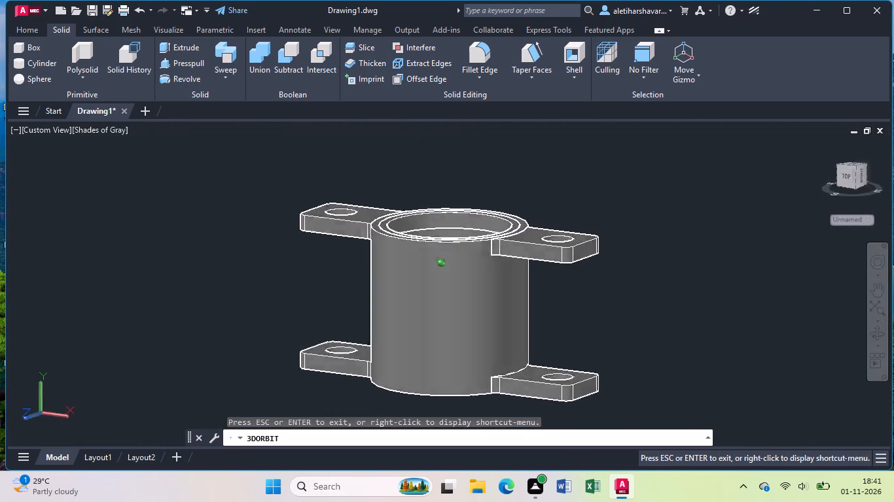
{"action": "left_click_drag", "start_coordinate": [717, 372], "coordinate": [751, 395]}
{"action": "key", "text": "Escape"}
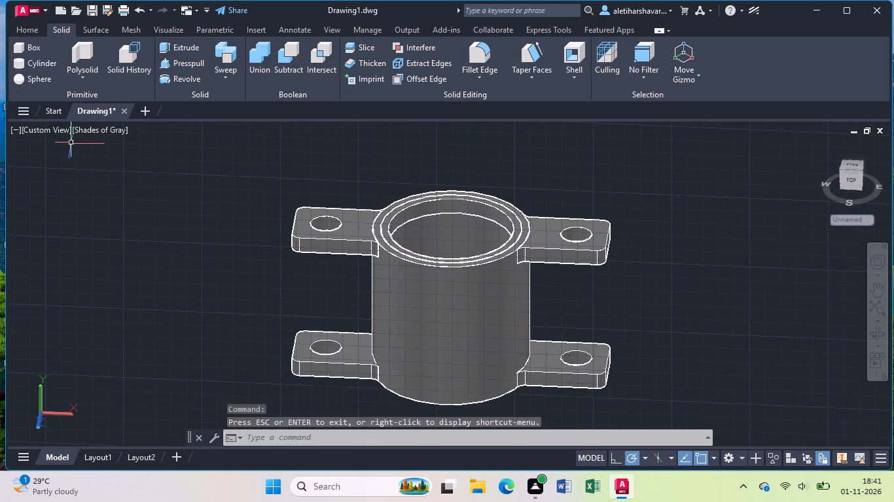
{"action": "left_click", "coordinate": [51, 129]}
{"action": "left_click", "coordinate": [91, 165]}
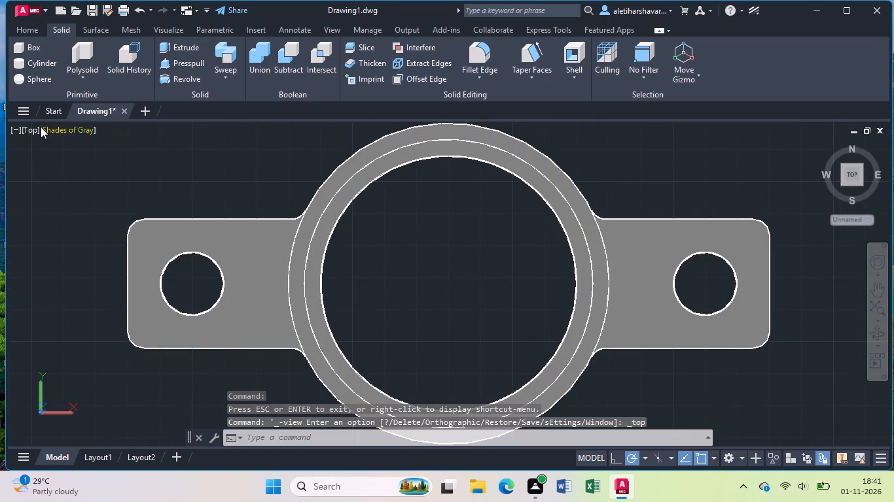
{"action": "left_click", "coordinate": [41, 127]}
{"action": "left_click", "coordinate": [29, 127]}
{"action": "left_click", "coordinate": [29, 135]}
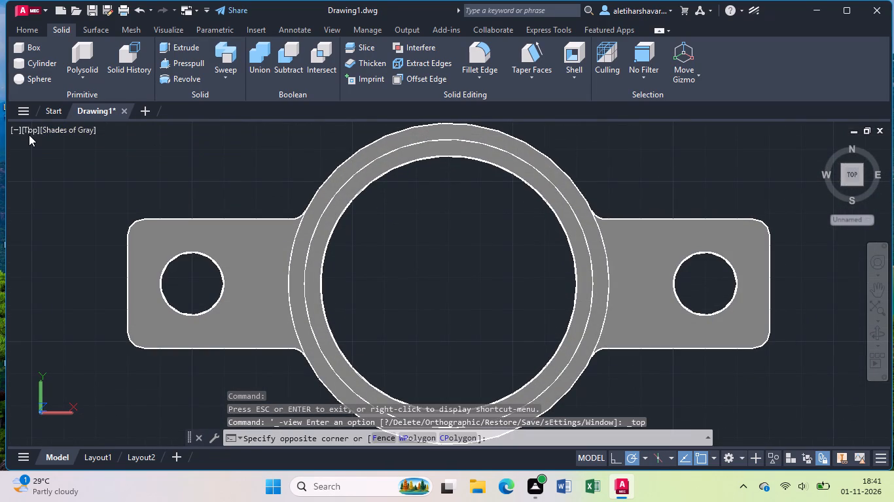
{"action": "key", "text": "Escape"}
{"action": "left_click", "coordinate": [24, 129]}
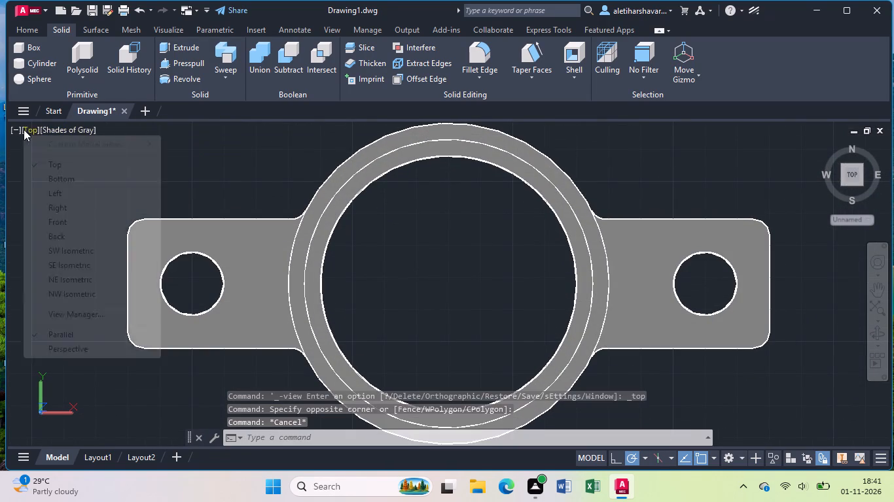
{"action": "left_click", "coordinate": [67, 252]}
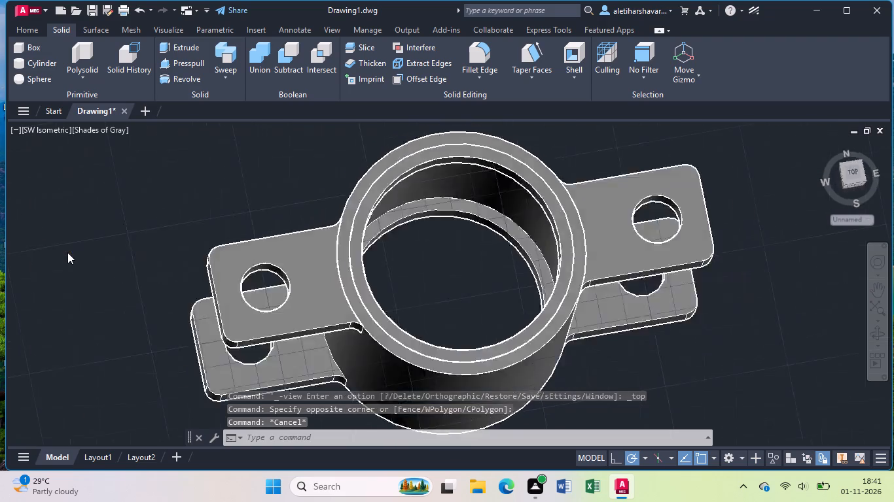
{"action": "middle_click_drag", "start_coordinate": [257, 343], "coordinate": [245, 335]}
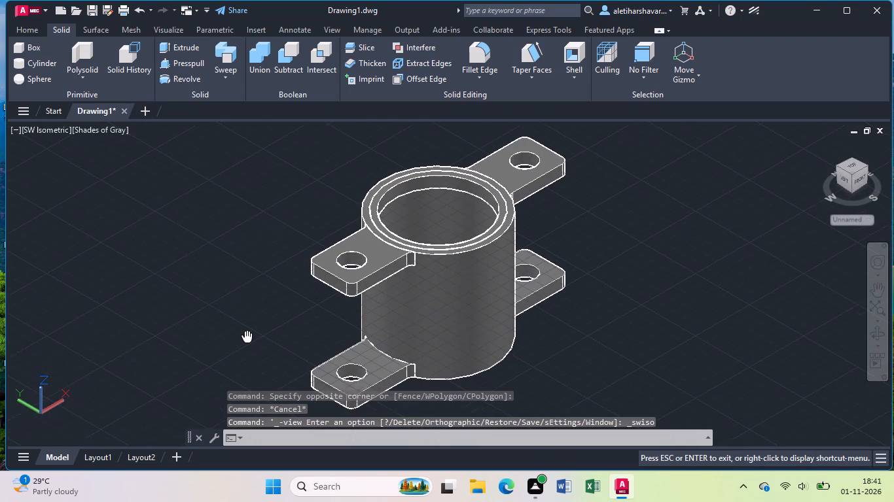
{"action": "middle_click_drag", "start_coordinate": [245, 335], "coordinate": [234, 329]}
{"action": "scroll", "coordinate": [277, 317], "scroll_direction": "down", "scroll_amount": 1}
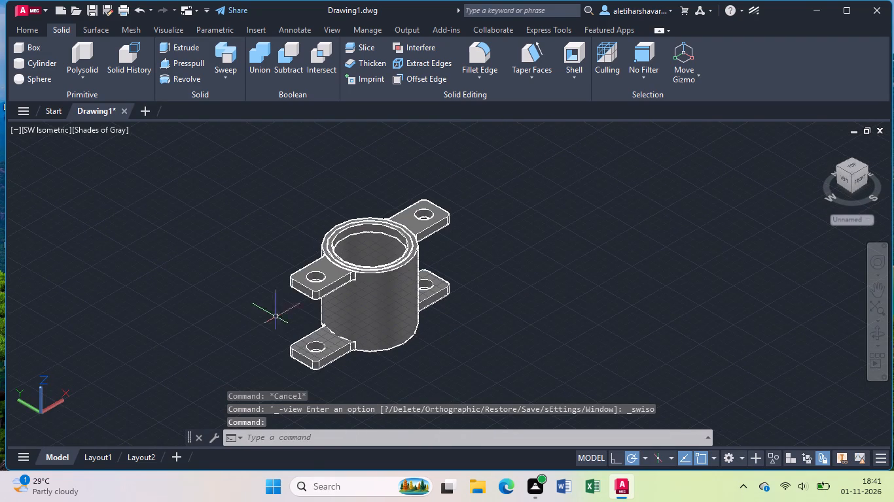
{"action": "scroll", "coordinate": [204, 305], "scroll_direction": "up", "scroll_amount": 1}
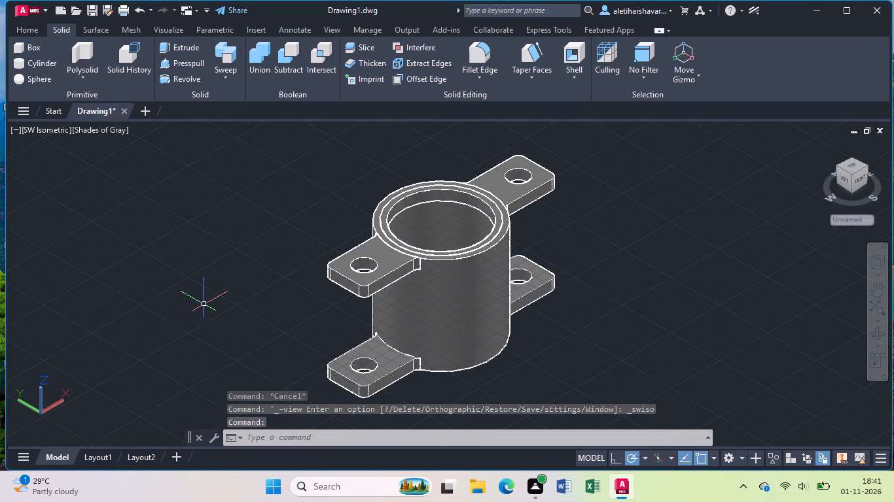
{"action": "key", "text": "Escape"}
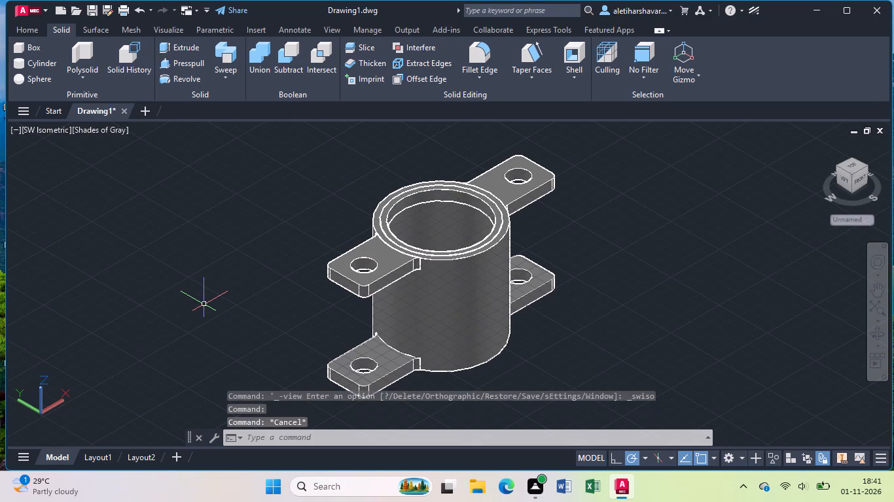
Start saving the drawing in Documents, clear the default file name and try to paste a copied name.
{"action": "key", "text": "ctrl+s"}
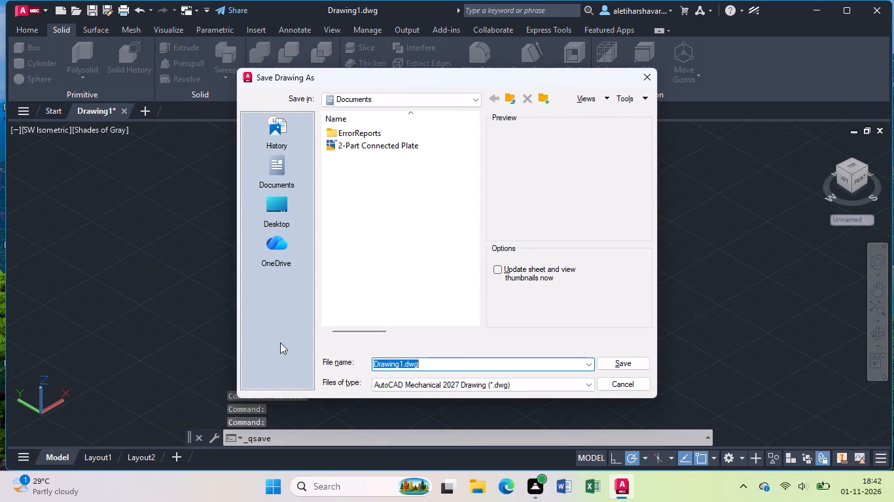
{"action": "key", "text": "BackSpace"}
{"action": "key", "text": "ctrl+v"}
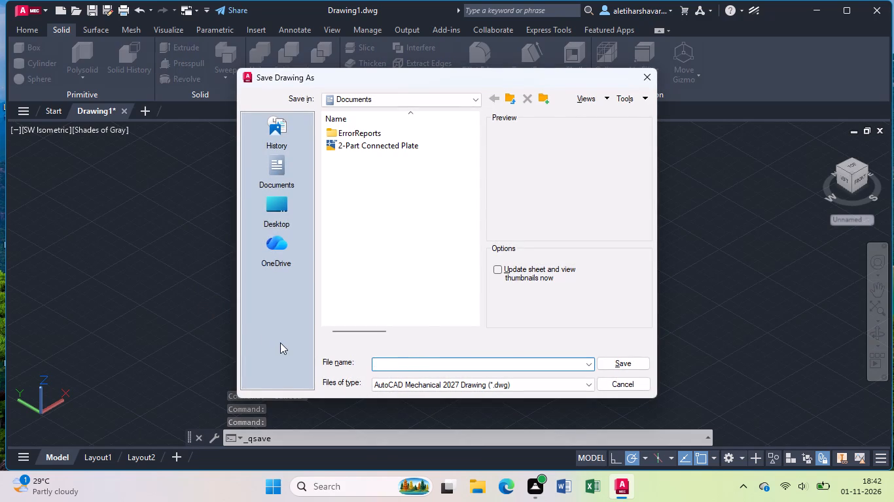
{"action": "left_click", "coordinate": [377, 361]}
{"action": "key", "text": "ctrl+v"}
{"action": "left_click", "coordinate": [373, 358], "text": "ctrl"}
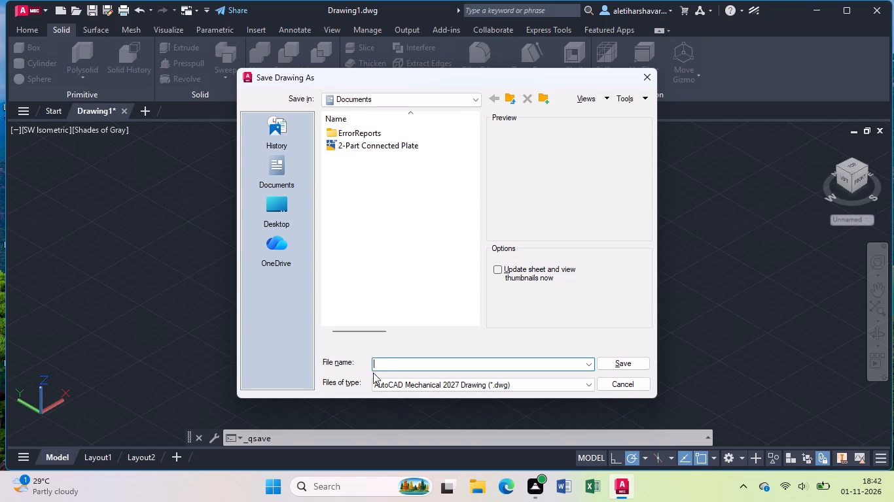
Bring up the Windows app launcher while the drawing's save dialog stays open.
{"action": "left_click", "coordinate": [271, 482]}
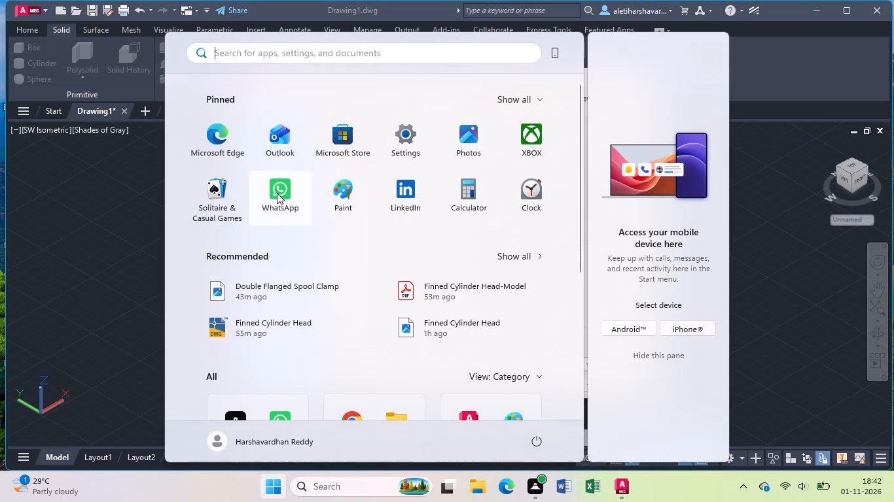
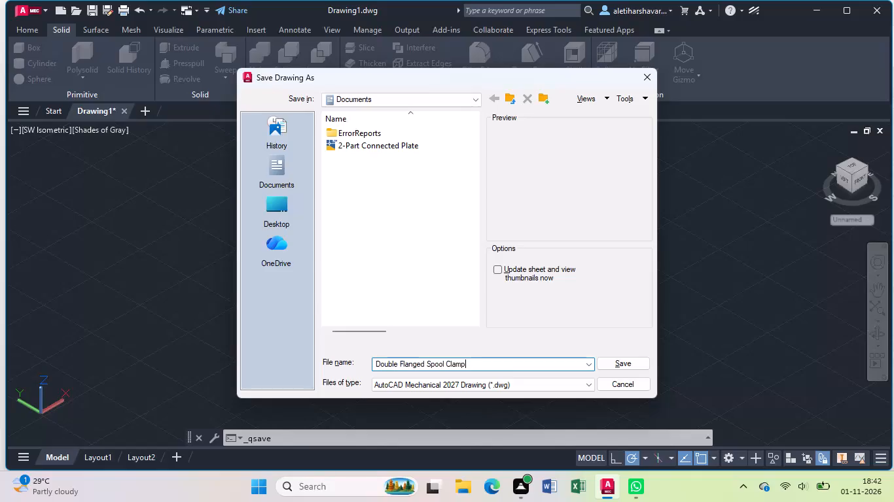
Save the drawing in Documents under the name Double Flanged Spool Clamp.
{"action": "left_click", "coordinate": [616, 361]}
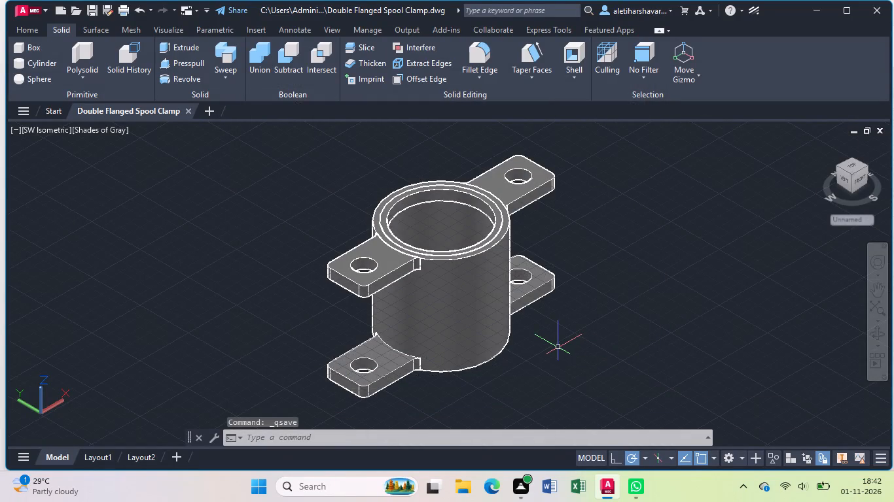
Set up a centred landscape plot of the model with the DWG To PDF.pc3 plotter on ISO A4 (297.00 x 210.00 MM) paper.
{"action": "type", "text": "plo"}
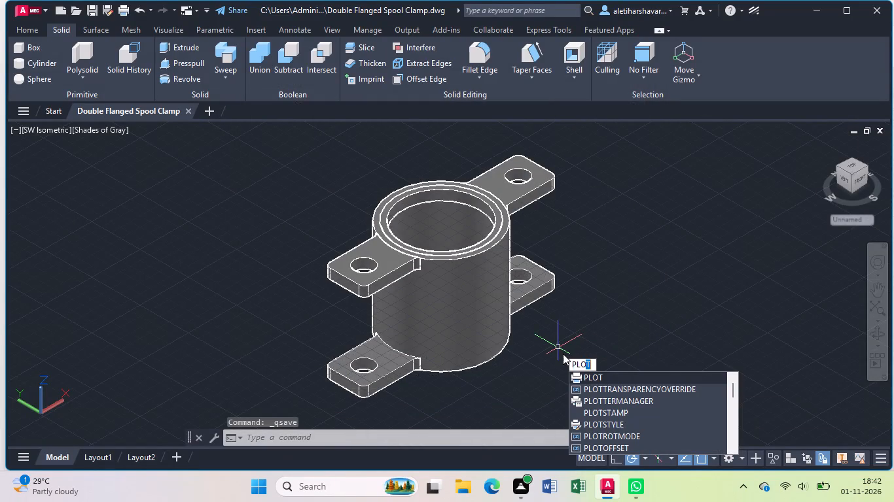
{"action": "left_click", "coordinate": [589, 376]}
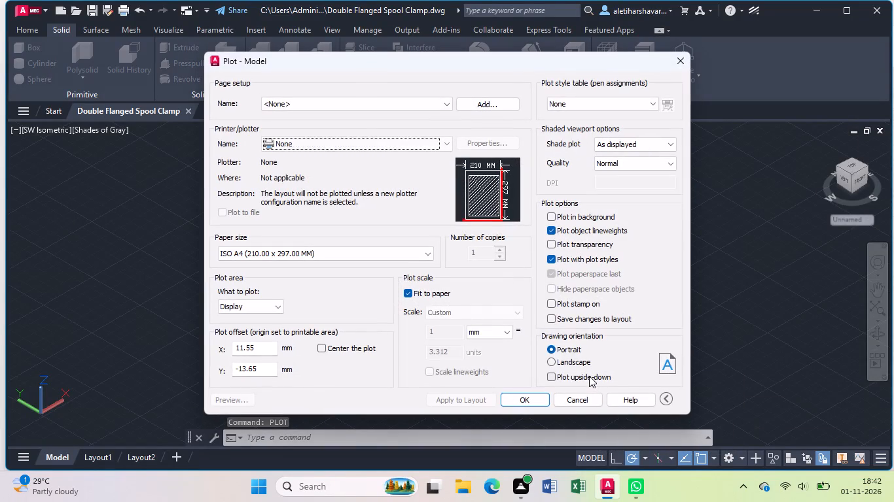
{"action": "left_click", "coordinate": [552, 360]}
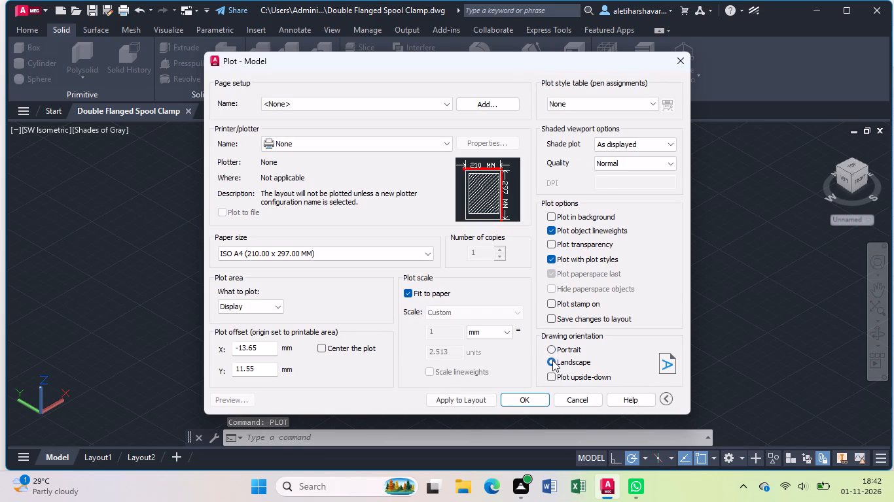
{"action": "left_click", "coordinate": [323, 348]}
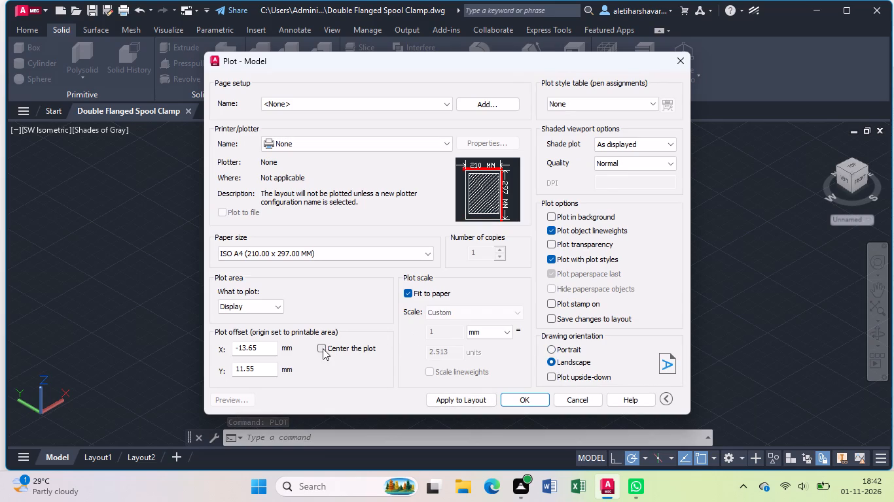
{"action": "left_click", "coordinate": [446, 142]}
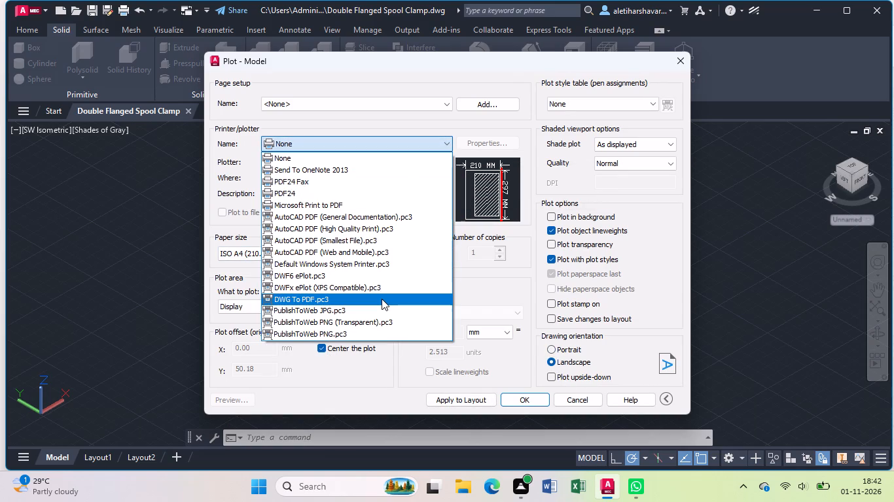
{"action": "left_click", "coordinate": [382, 299]}
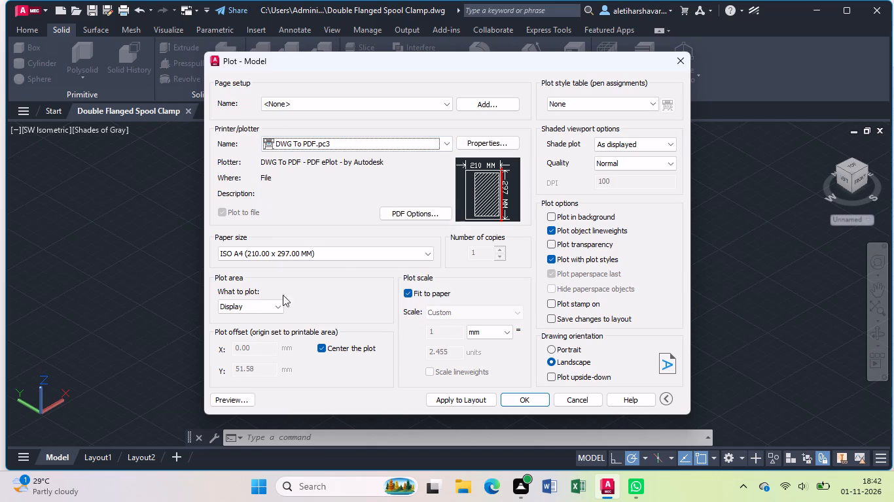
{"action": "left_click", "coordinate": [425, 255]}
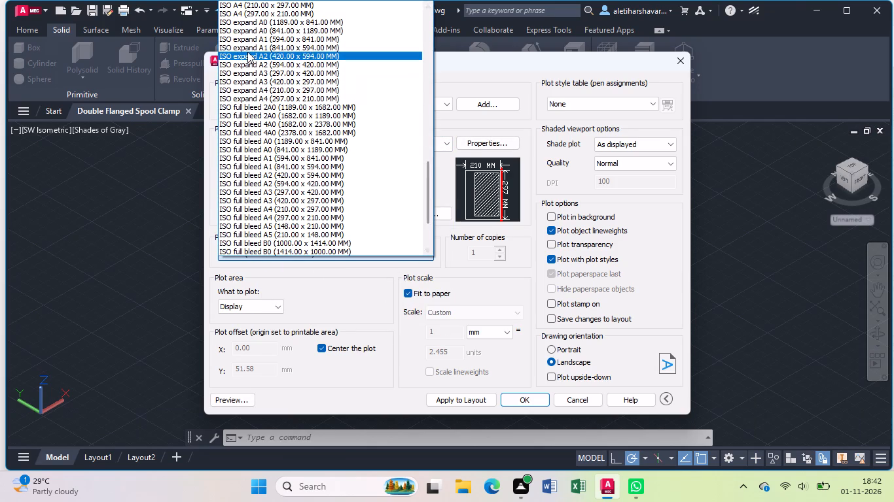
{"action": "left_click", "coordinate": [240, 16]}
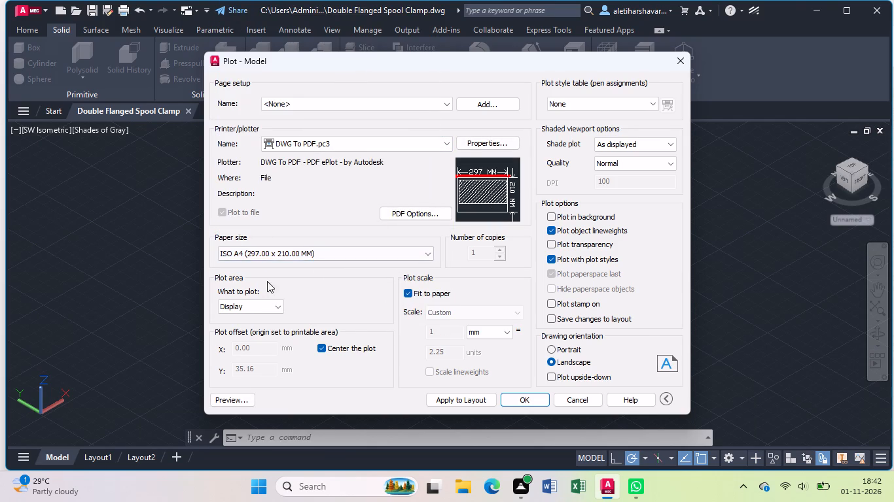
Set the plot area to a window framing the whole clamp, including all four flanges.
{"action": "left_click", "coordinate": [279, 305]}
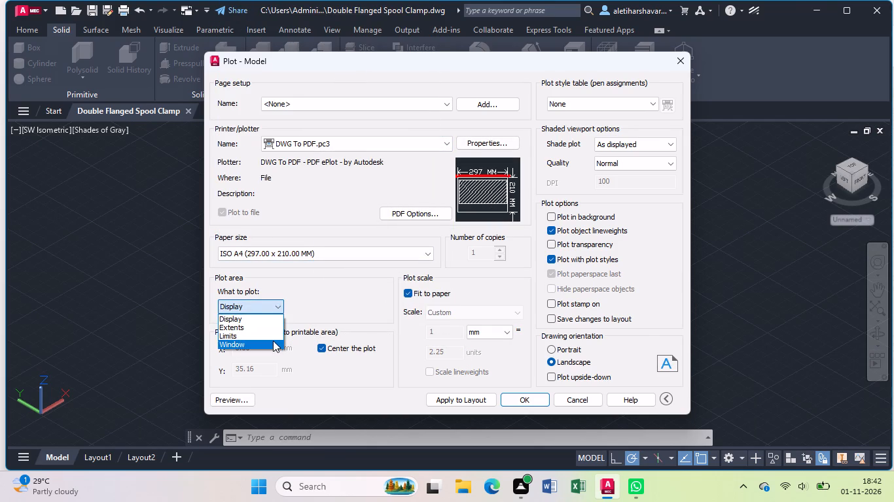
{"action": "left_click", "coordinate": [273, 341]}
{"action": "left_click", "coordinate": [291, 142]}
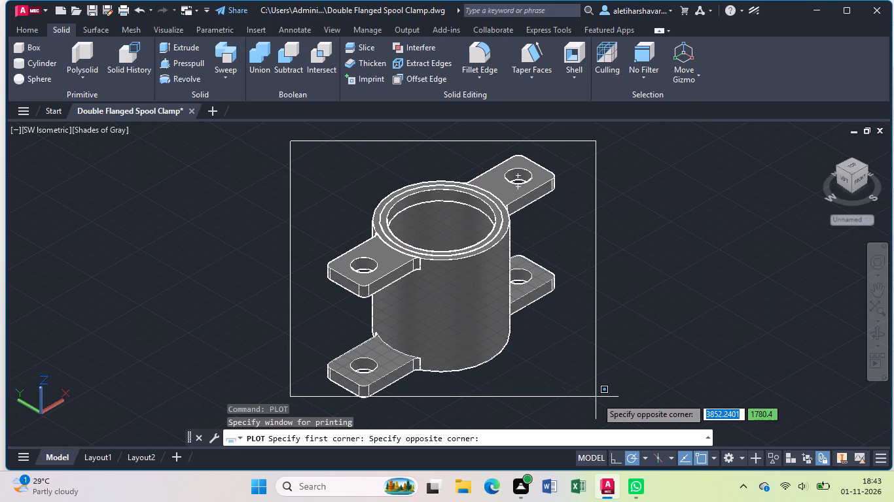
{"action": "left_click", "coordinate": [579, 405]}
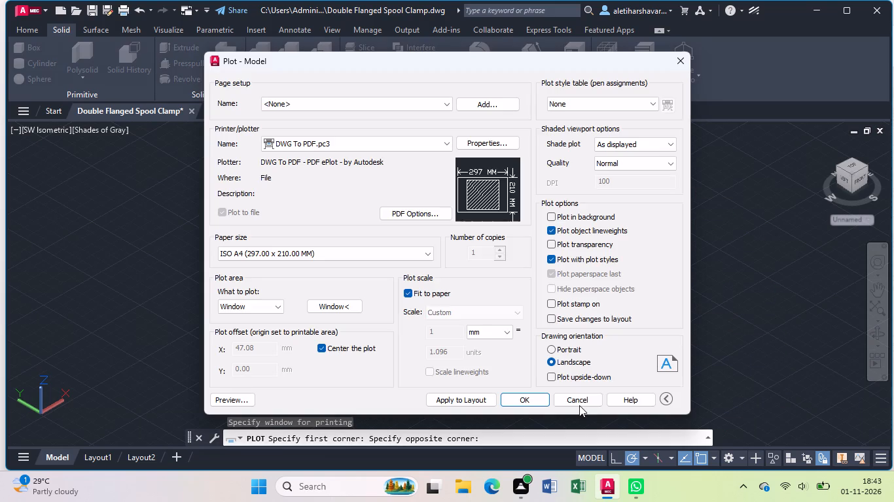
Plot the clamp to Documents as Double Flanged Spool Clamp-Model.pdf and close the resulting PDF in Adobe Acrobat.
{"action": "left_click", "coordinate": [537, 397]}
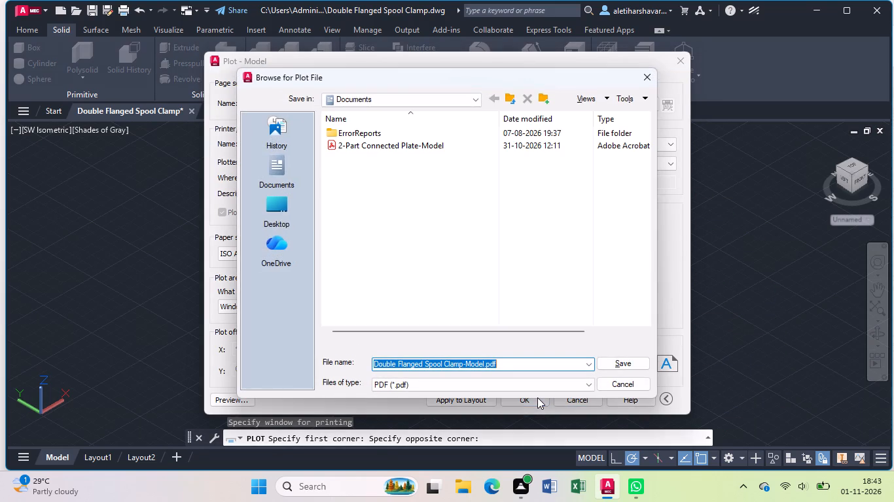
{"action": "key", "text": "Return"}
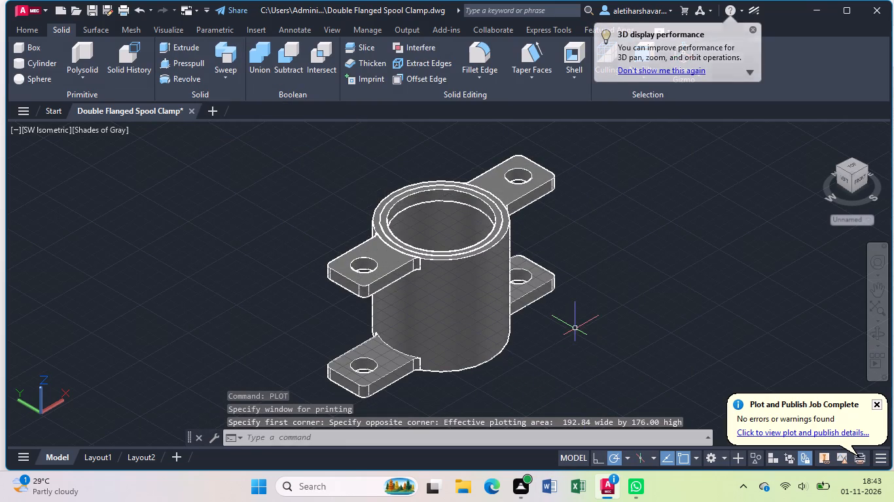
{"action": "type", "text": "lo"}
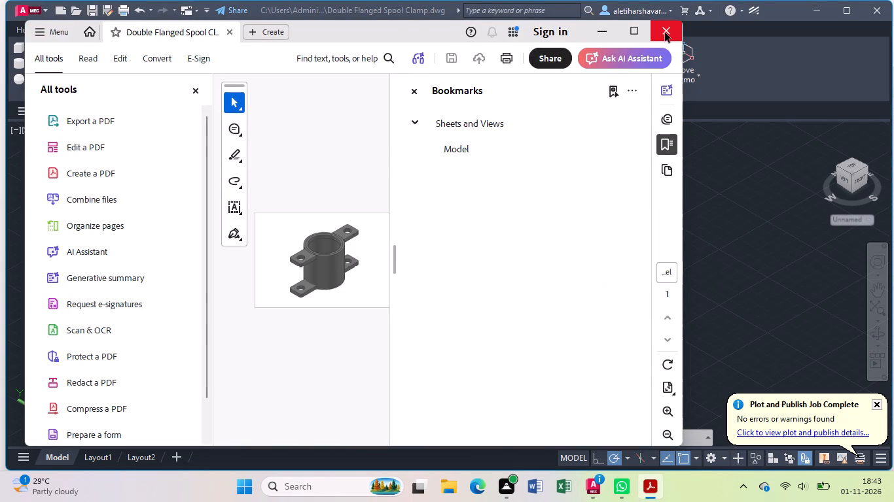
{"action": "left_click", "coordinate": [665, 32]}
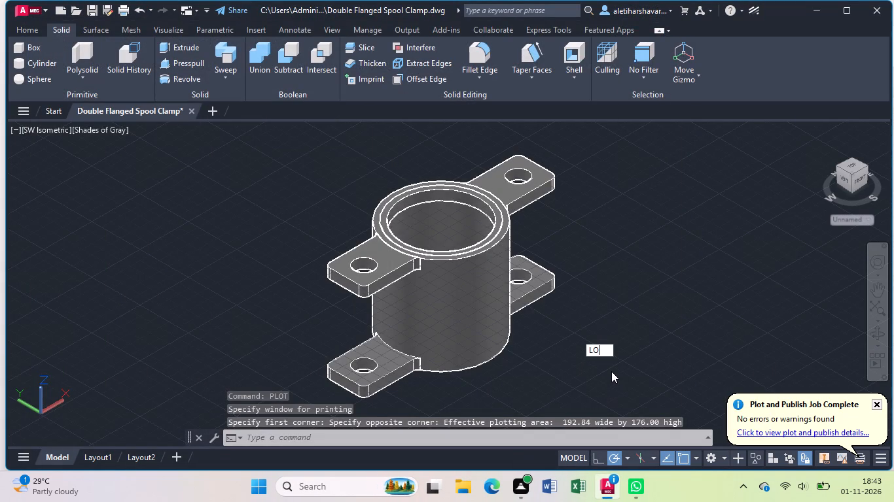
Clear the stray command text and turn off log file recording with LOGFILEOFF.
{"action": "key", "text": "BackSpace"}
{"action": "key", "text": "BackSpace"}
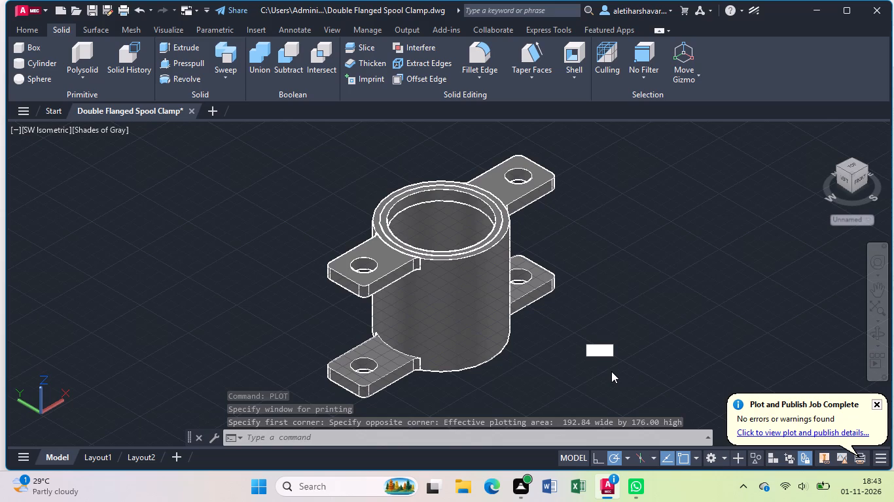
{"action": "type", "text": "lo"}
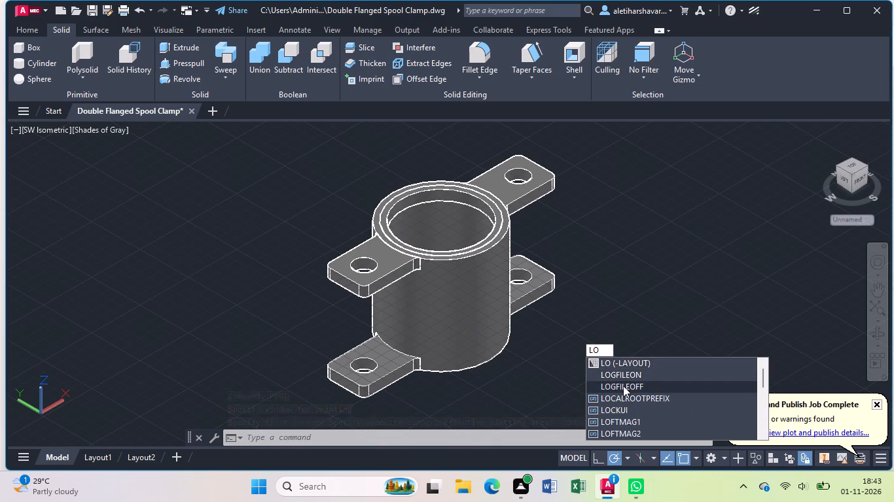
{"action": "left_click", "coordinate": [624, 387]}
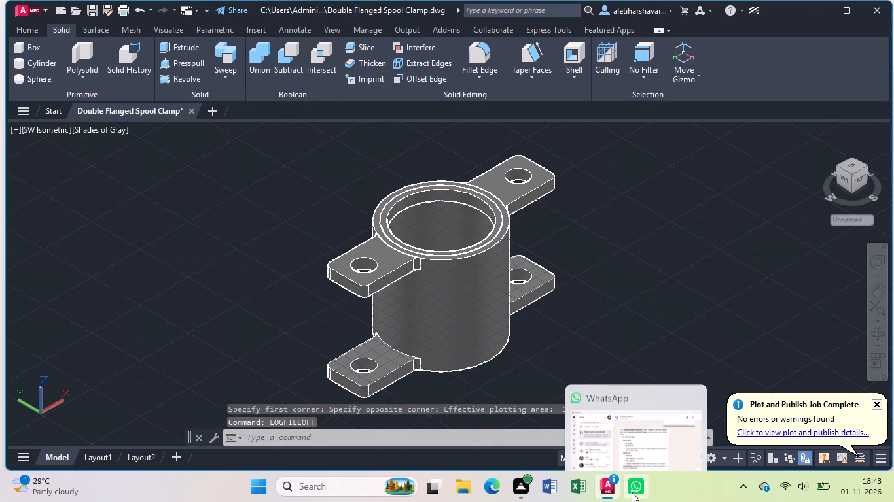